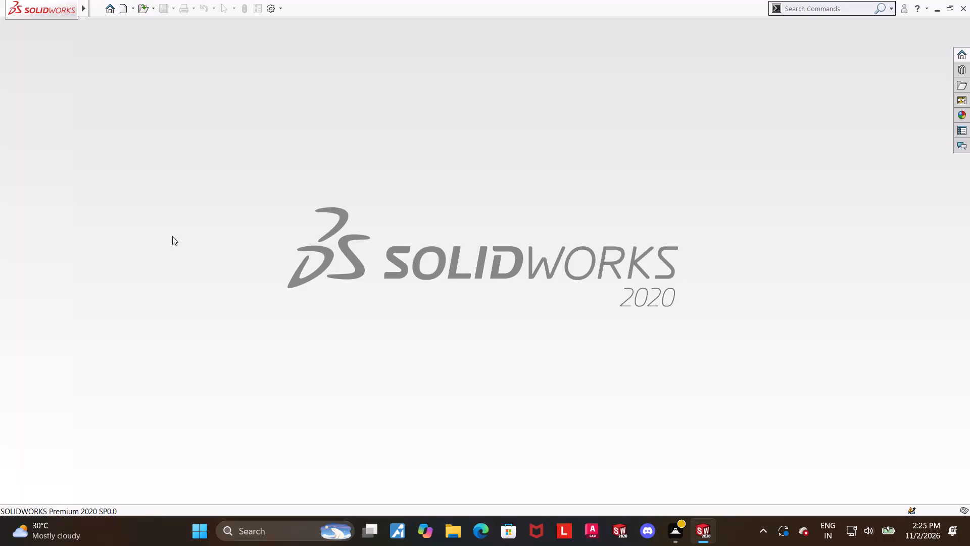
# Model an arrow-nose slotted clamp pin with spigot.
# Create a new part document.
pyautogui.click(128, 12)
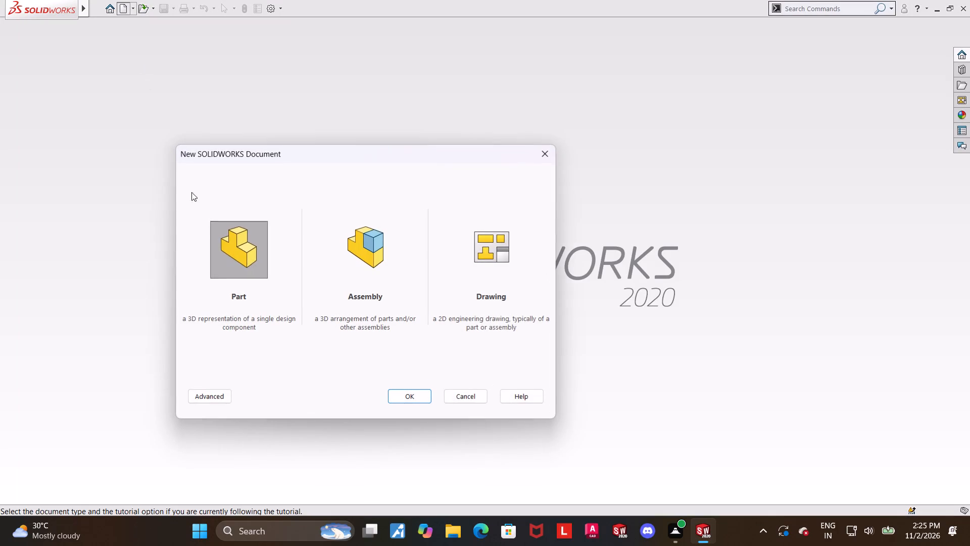
pyautogui.doubleClick(224, 242)
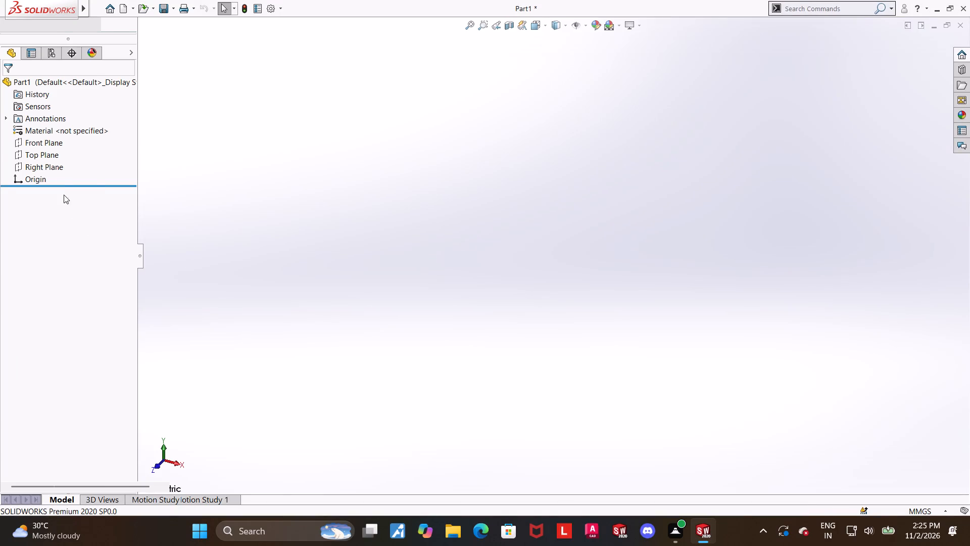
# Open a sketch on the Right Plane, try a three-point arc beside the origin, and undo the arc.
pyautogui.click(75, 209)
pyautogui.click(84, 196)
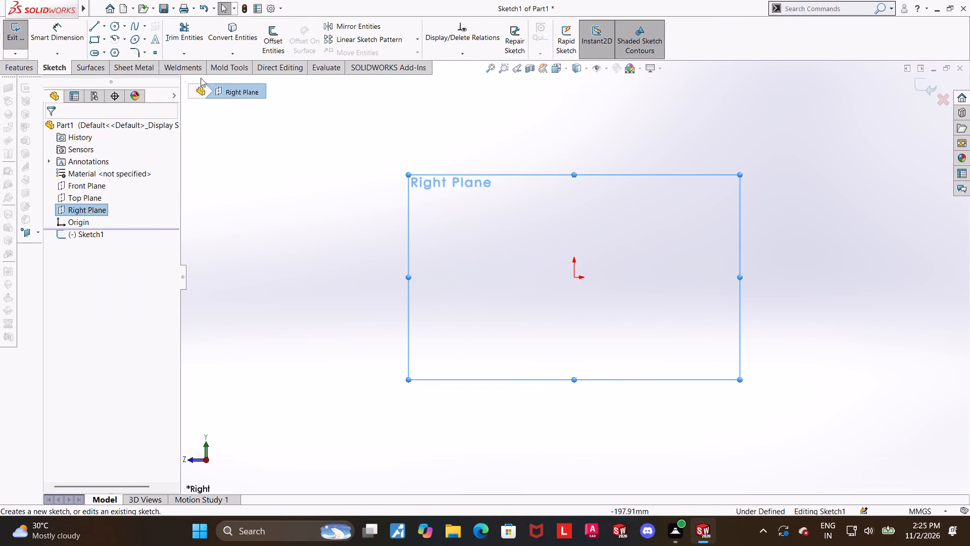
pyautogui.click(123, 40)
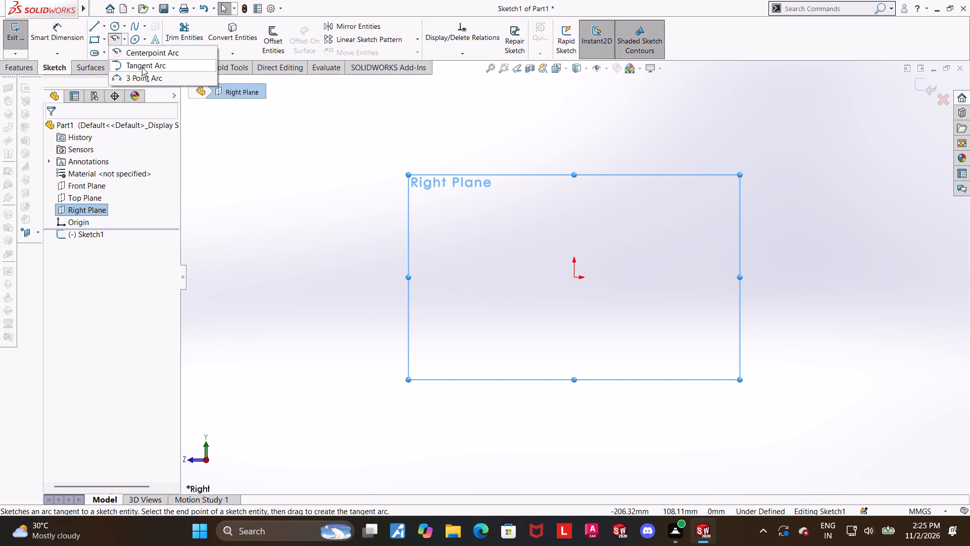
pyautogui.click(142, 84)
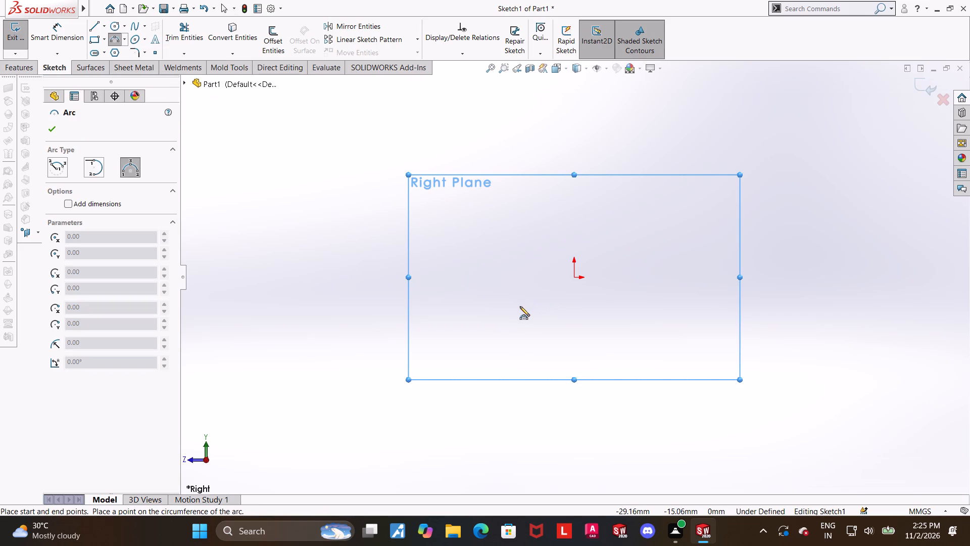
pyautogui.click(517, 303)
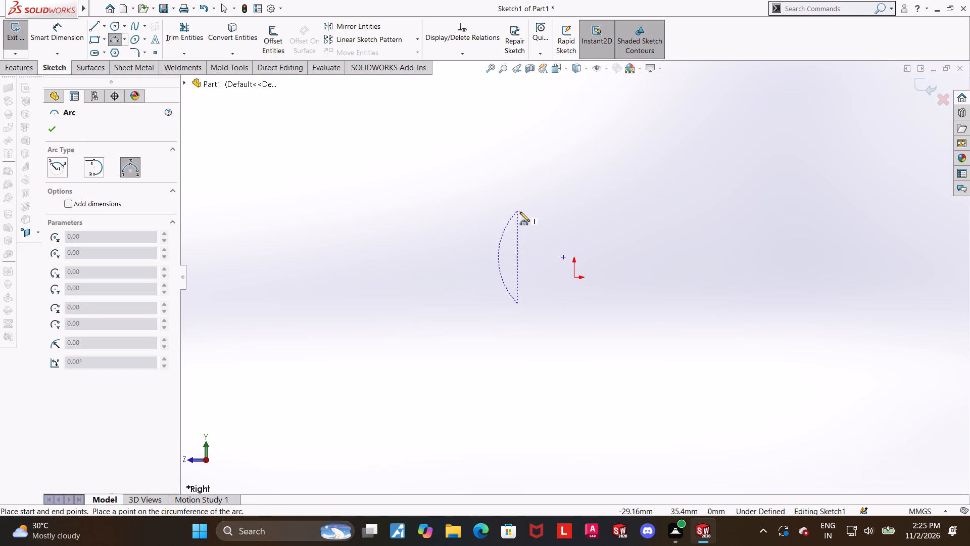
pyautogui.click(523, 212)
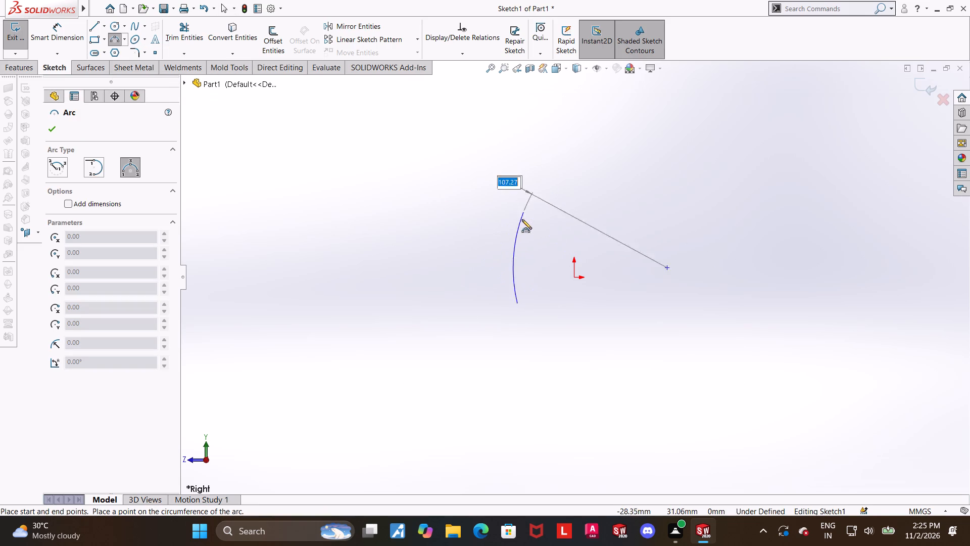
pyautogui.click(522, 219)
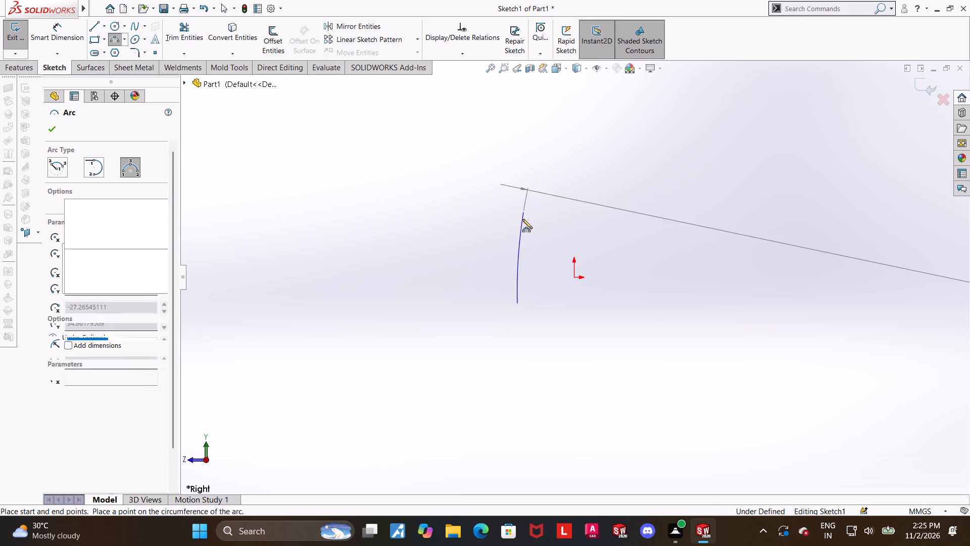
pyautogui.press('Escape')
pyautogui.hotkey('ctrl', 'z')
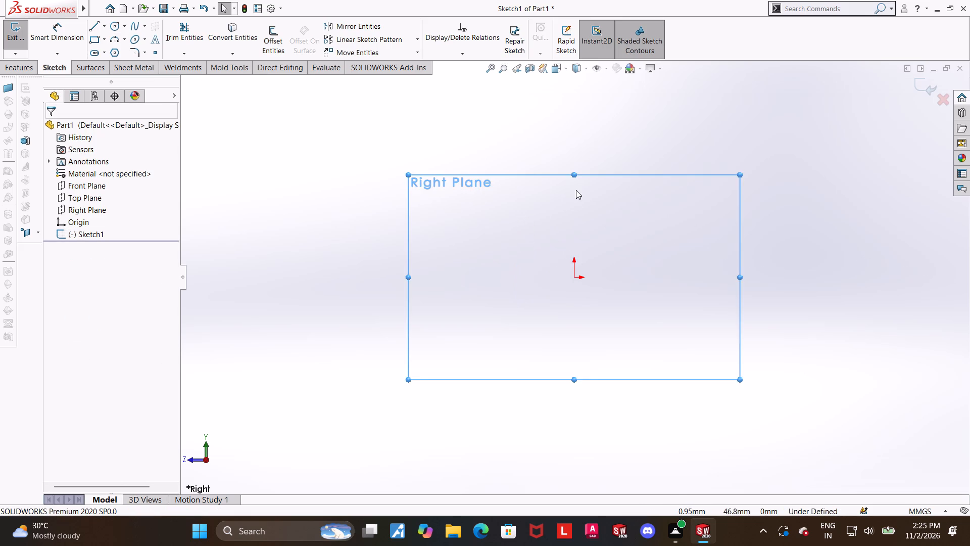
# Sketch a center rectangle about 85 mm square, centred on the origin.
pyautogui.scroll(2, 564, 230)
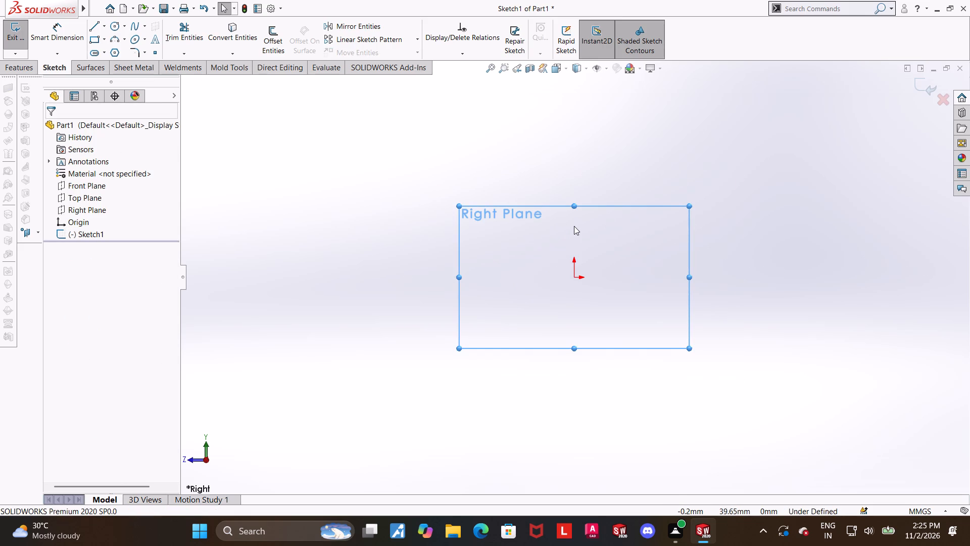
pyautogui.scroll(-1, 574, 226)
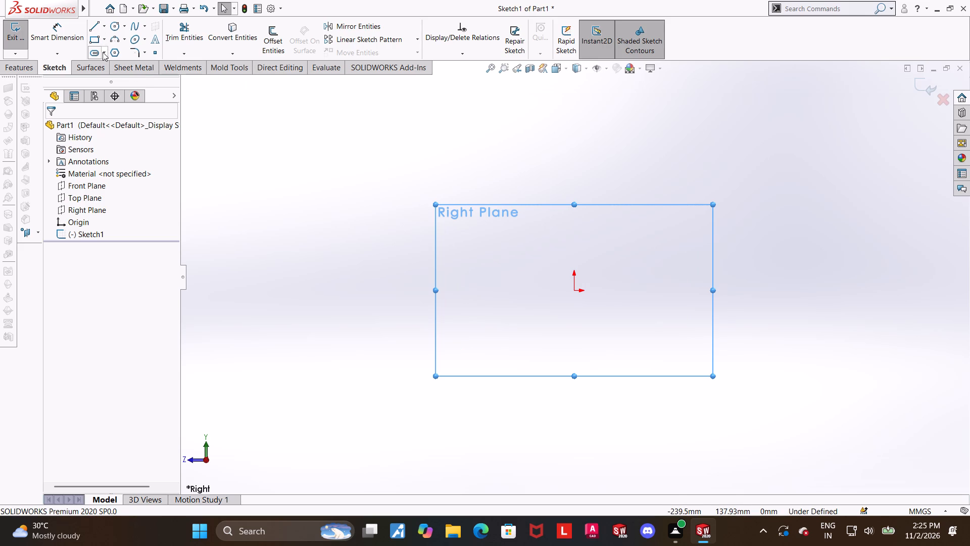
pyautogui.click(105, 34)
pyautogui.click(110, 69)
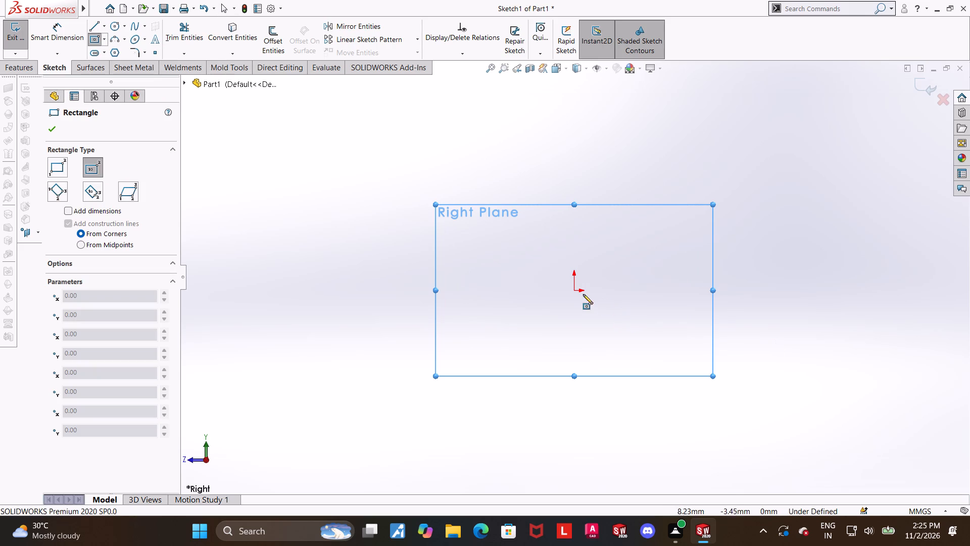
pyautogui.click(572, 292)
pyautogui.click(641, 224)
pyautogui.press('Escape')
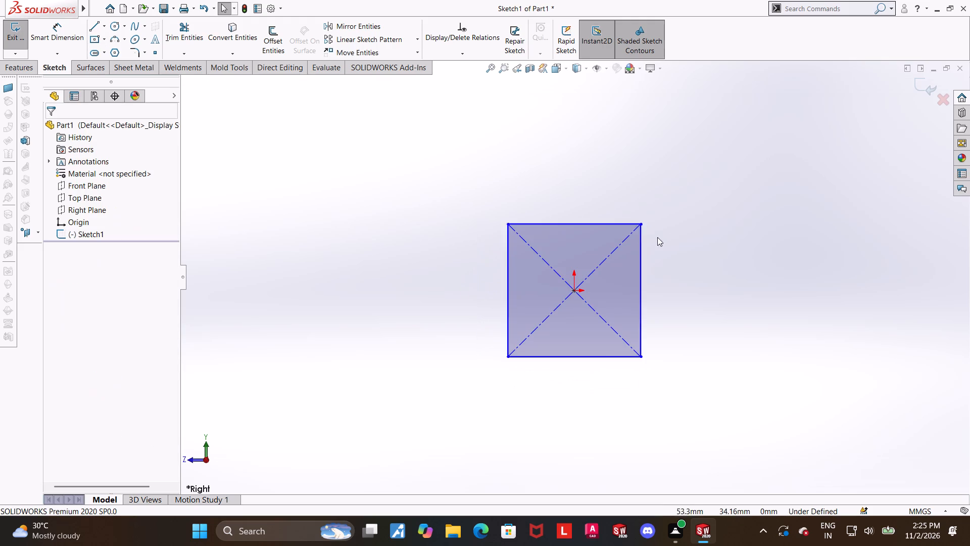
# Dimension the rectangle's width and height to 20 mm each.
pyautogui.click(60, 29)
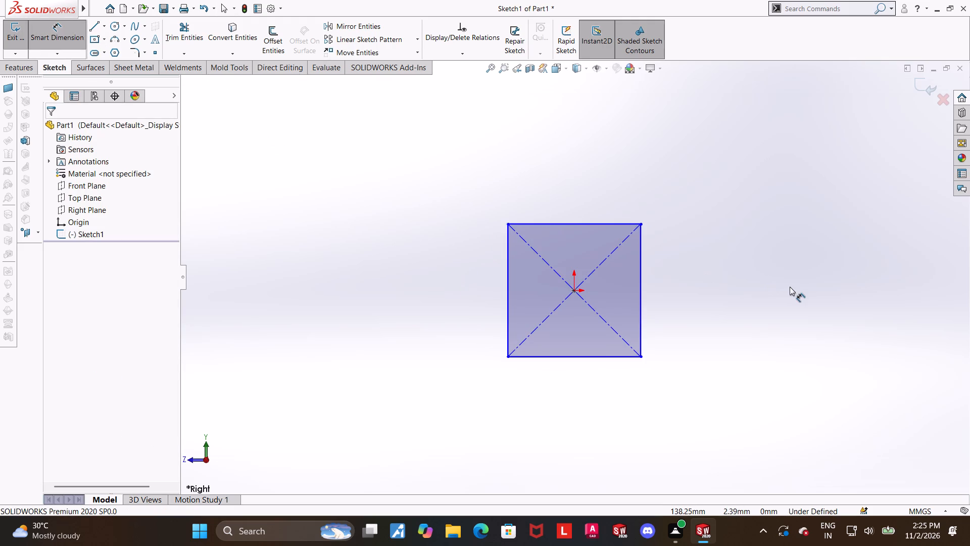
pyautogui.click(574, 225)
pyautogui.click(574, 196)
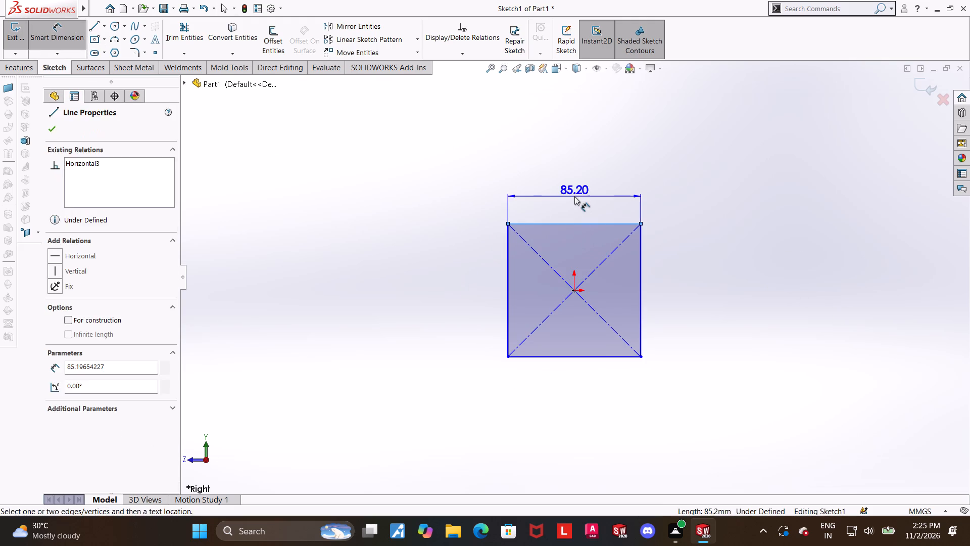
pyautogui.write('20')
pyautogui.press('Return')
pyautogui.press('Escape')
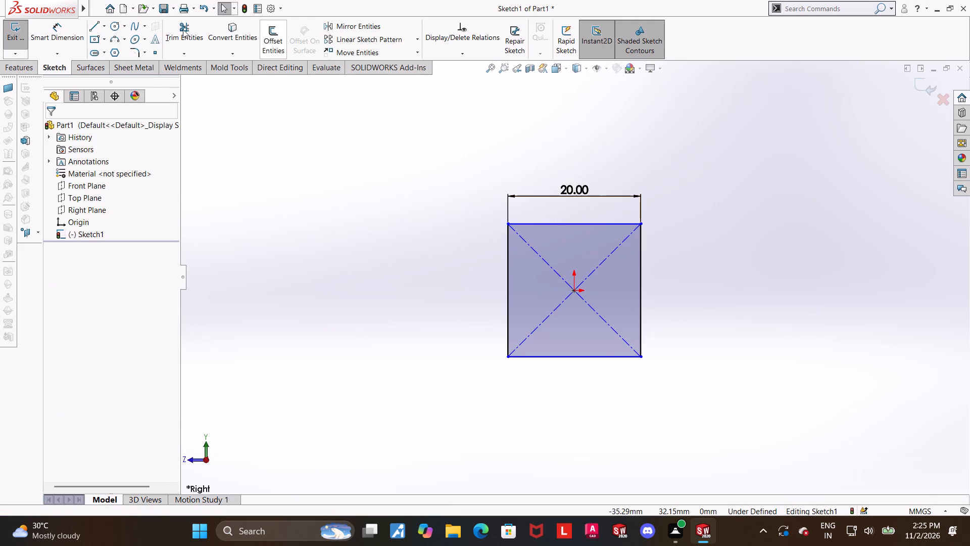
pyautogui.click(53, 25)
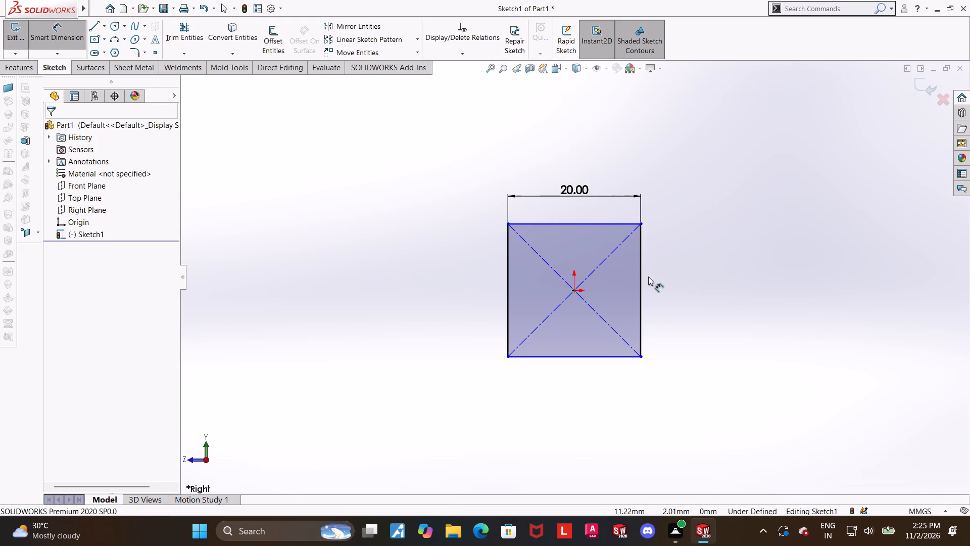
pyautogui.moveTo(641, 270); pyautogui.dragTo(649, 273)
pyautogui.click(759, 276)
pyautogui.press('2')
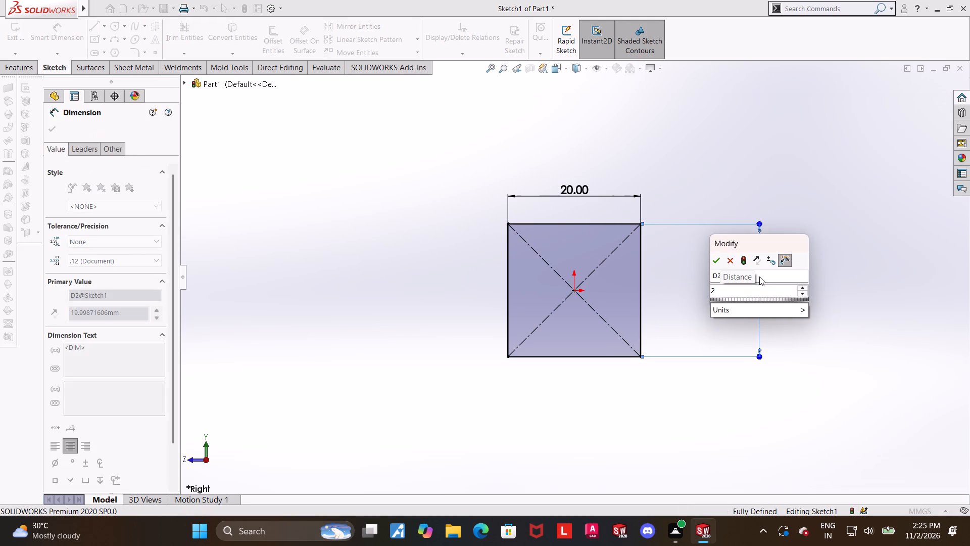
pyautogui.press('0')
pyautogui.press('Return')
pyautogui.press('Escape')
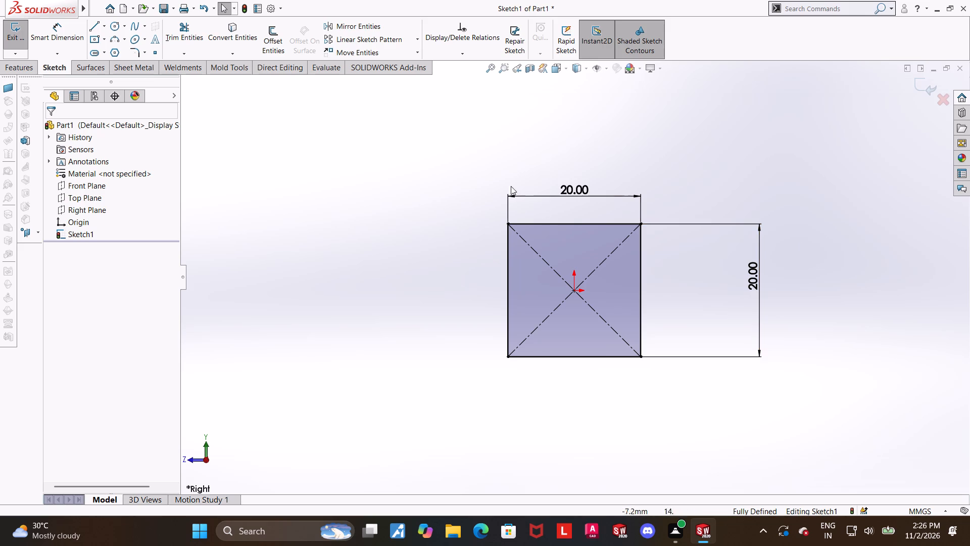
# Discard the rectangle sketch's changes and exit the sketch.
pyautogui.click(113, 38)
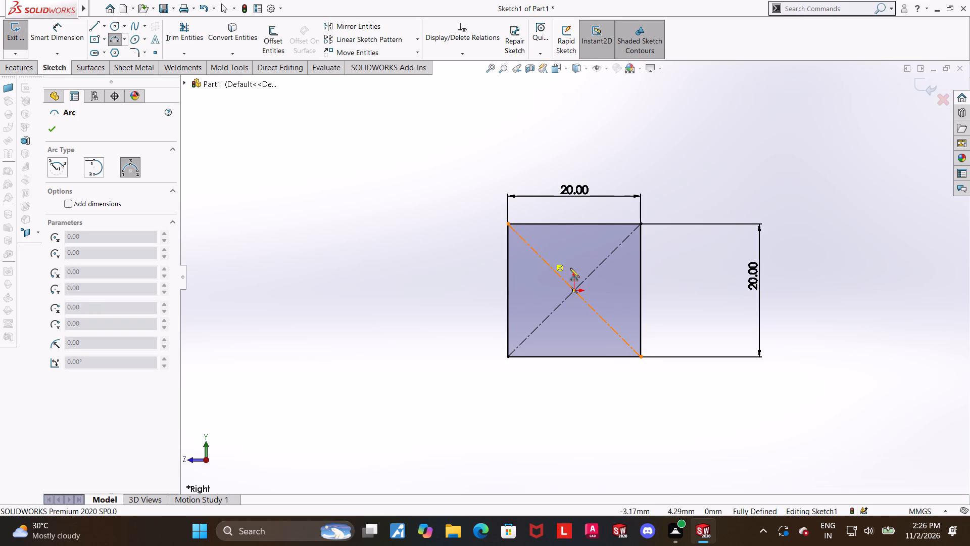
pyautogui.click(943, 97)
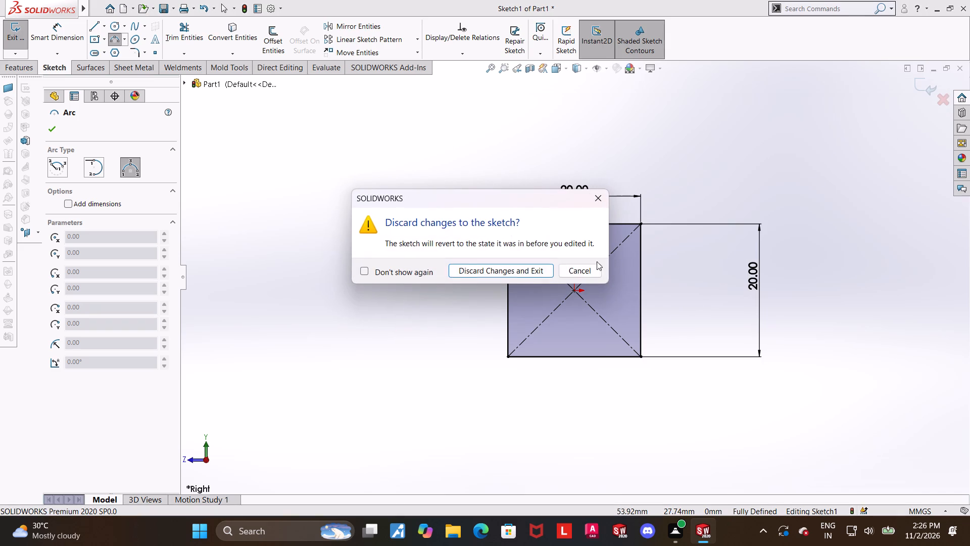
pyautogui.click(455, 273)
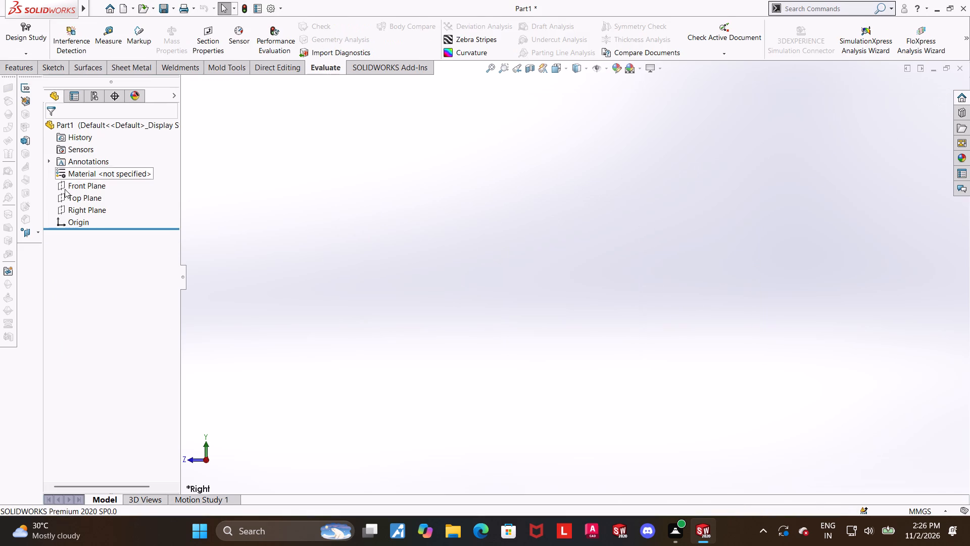
# Open a new sketch on the Right Plane and draw a tall, shallow three-point arc left of the origin, bulging away from it.
pyautogui.click(85, 209)
pyautogui.click(90, 195)
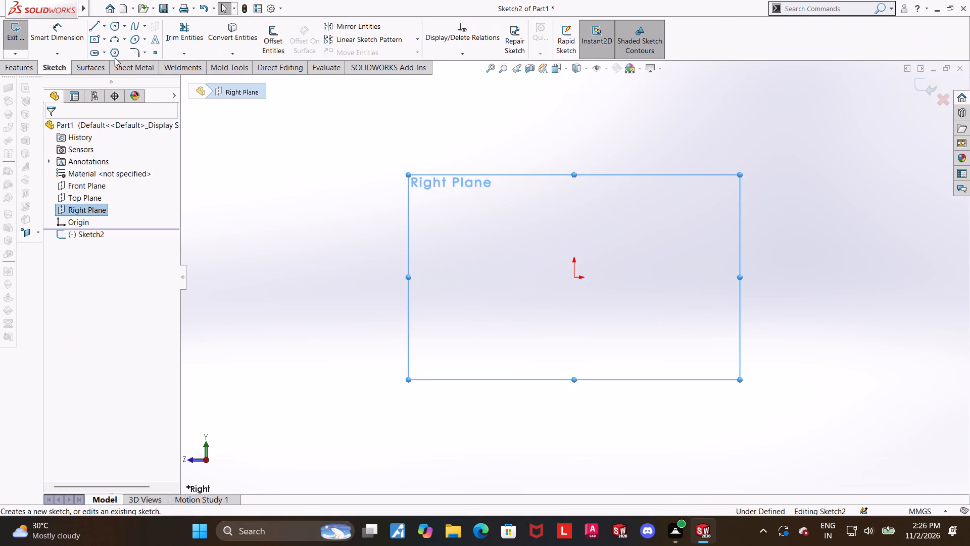
pyautogui.click(115, 41)
pyautogui.click(490, 334)
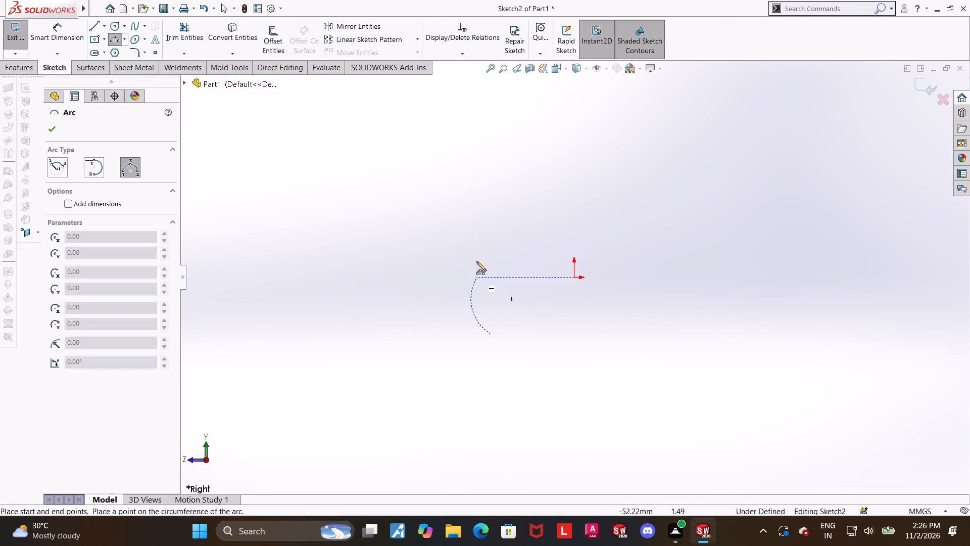
pyautogui.click(484, 200)
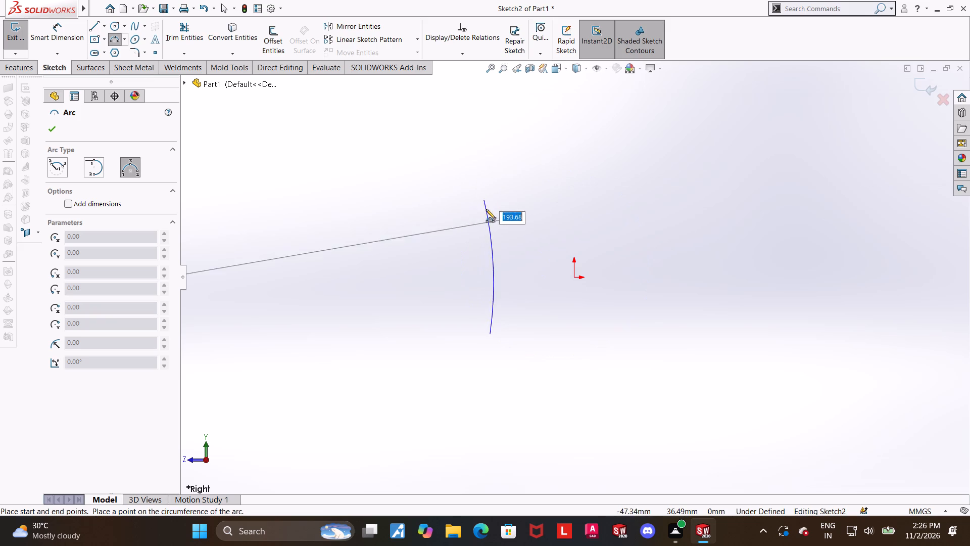
pyautogui.click(482, 208)
pyautogui.press('Escape')
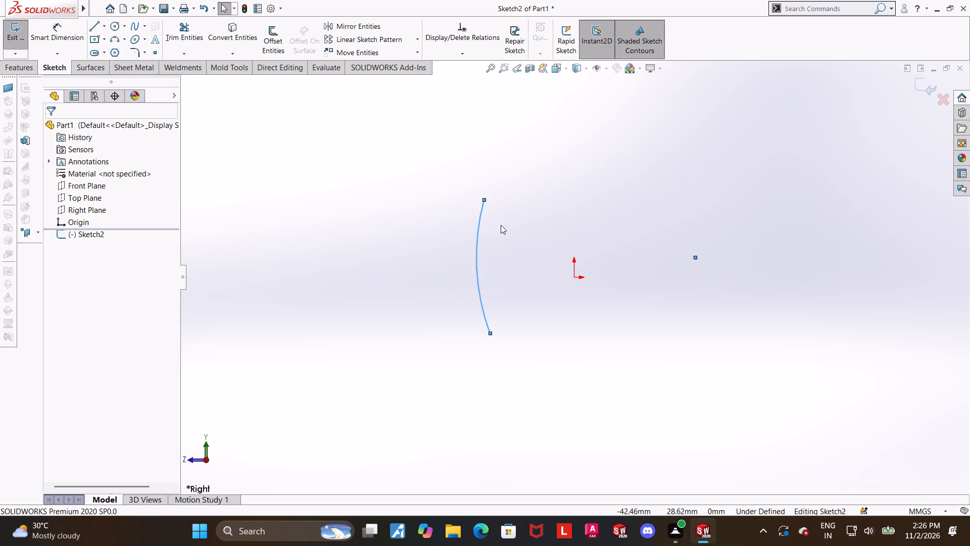
pyautogui.press('Escape')
# Draw a vertical centerline about 37 mm long upward from the origin.
pyautogui.click(107, 25)
pyautogui.click(112, 51)
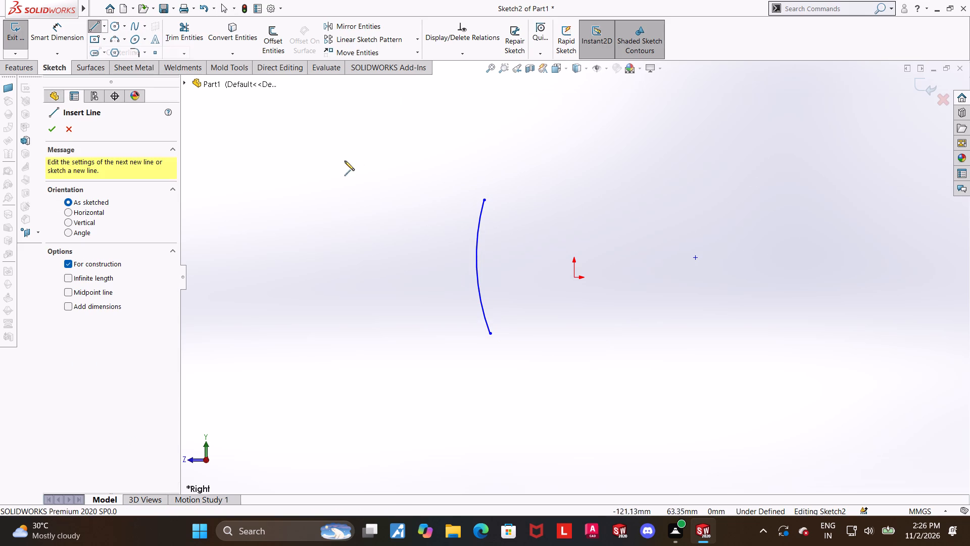
pyautogui.moveTo(573, 276); pyautogui.dragTo(574, 269)
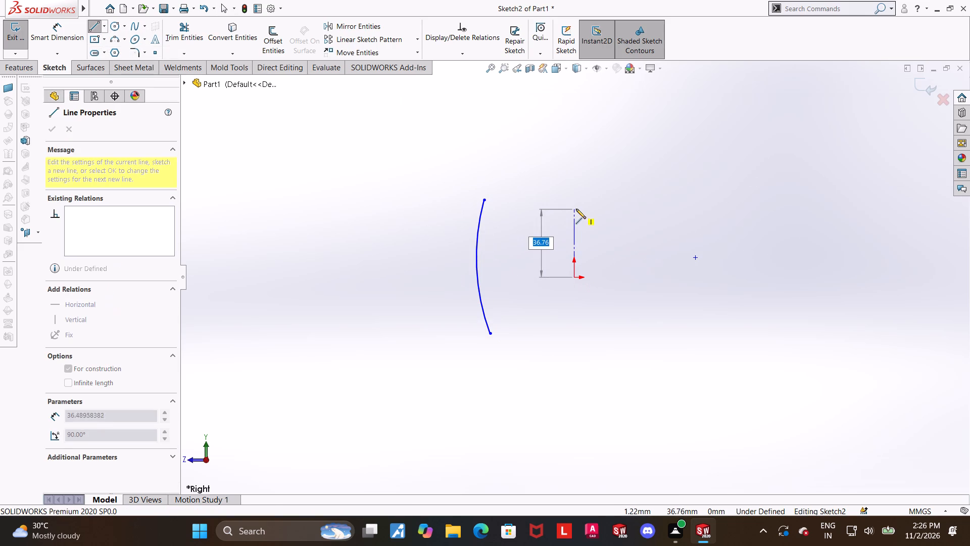
pyautogui.click(576, 209)
pyautogui.press('Escape')
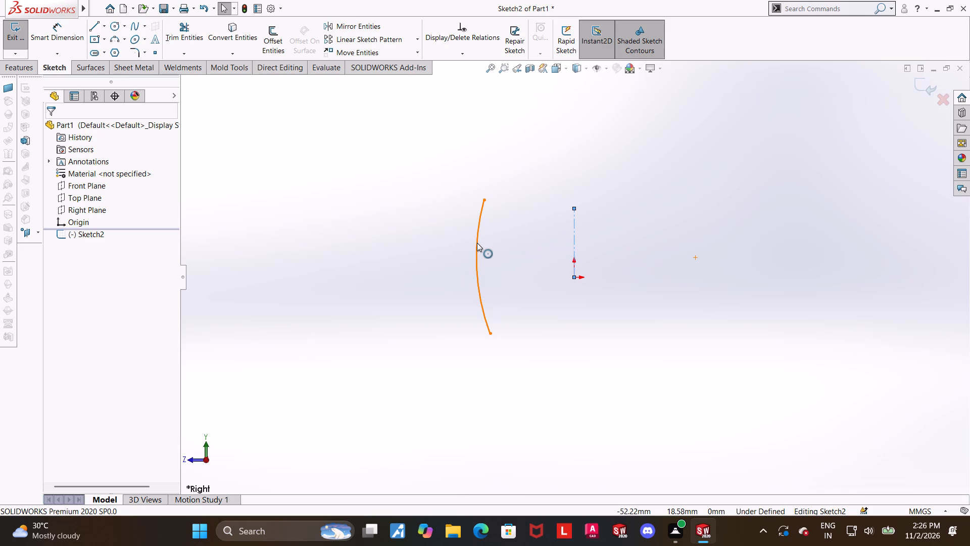
# Dimension the horizontal distance between the arc's midpoint and the origin to 10 mm.
pyautogui.scroll(1, 477, 243)
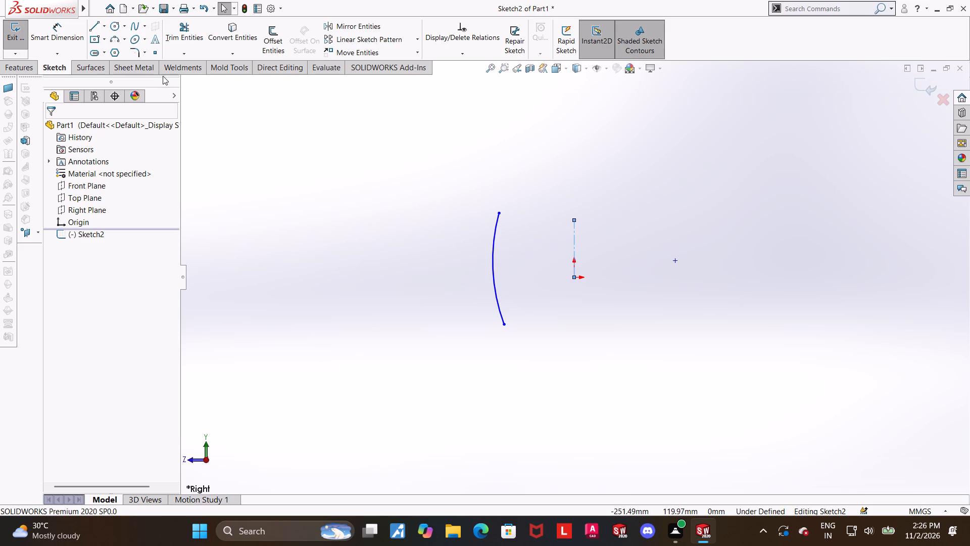
pyautogui.click(70, 32)
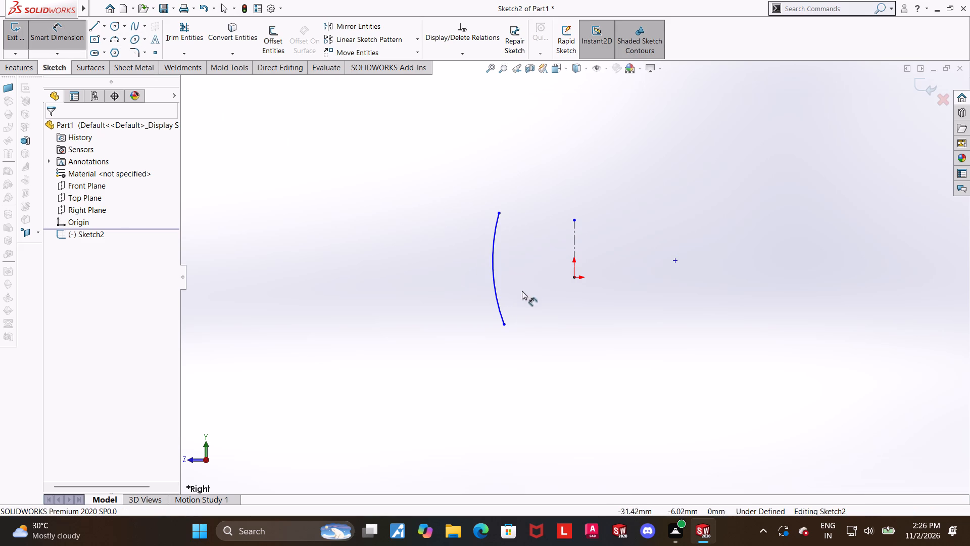
pyautogui.click(493, 268)
pyautogui.click(573, 277)
pyautogui.click(545, 125)
pyautogui.press('1')
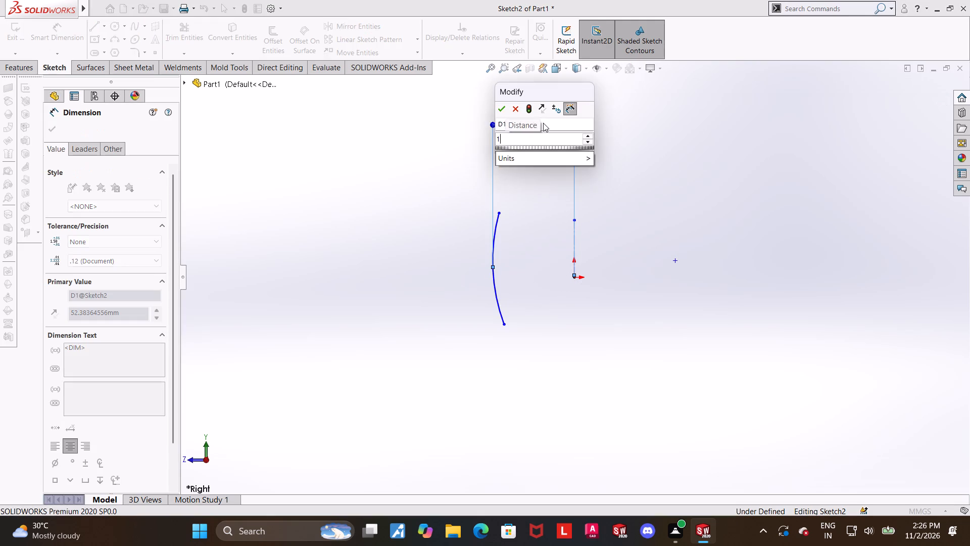
pyautogui.press('0')
pyautogui.press('Return')
pyautogui.press('Escape')
pyautogui.press('Escape')
pyautogui.click(610, 361)
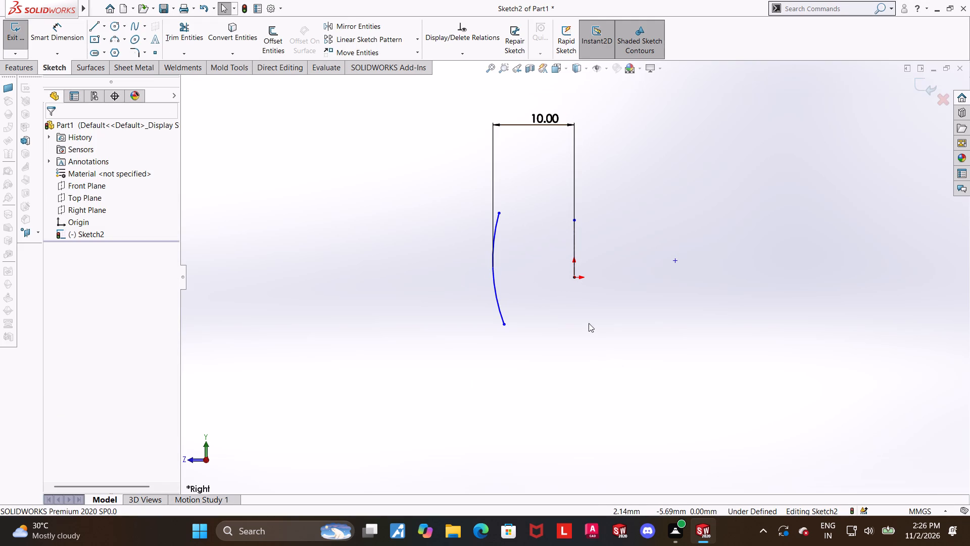
# Add a Vertical relation between the arc's upper and lower endpoints.
pyautogui.keyDown('ctrl'); pyautogui.click(501, 213); pyautogui.keyUp('ctrl')
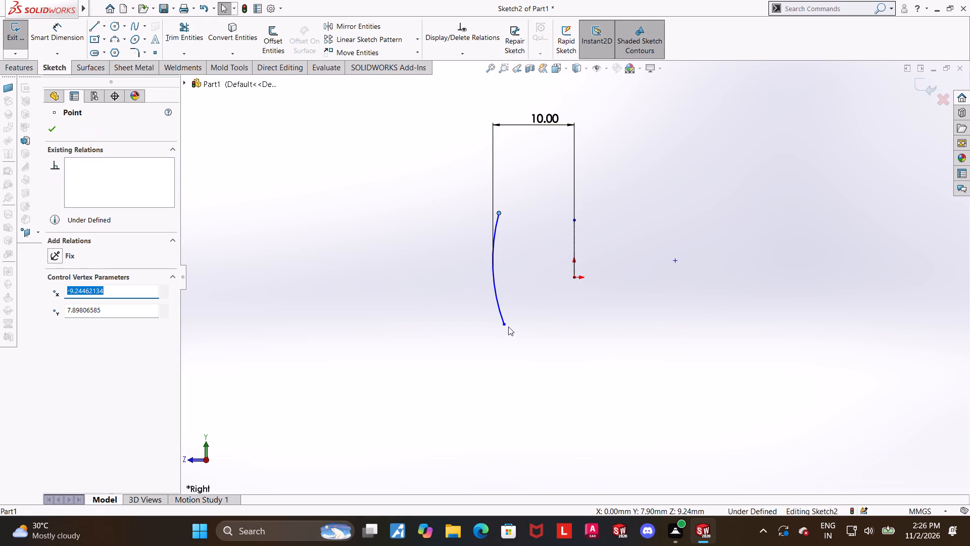
pyautogui.keyDown('ctrl'); pyautogui.click(506, 324); pyautogui.keyUp('ctrl')
pyautogui.click(54, 325)
pyautogui.click(606, 317)
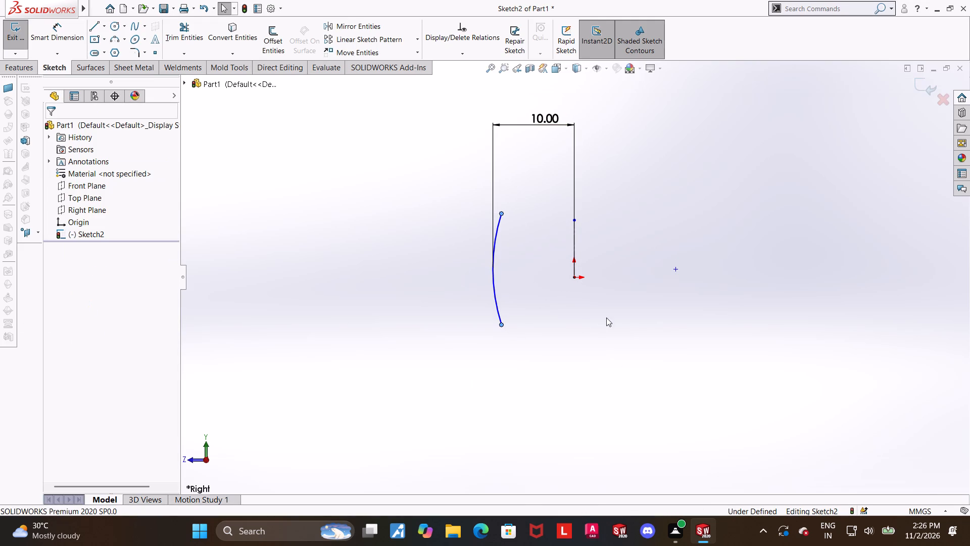
# Draw a three-point arc of about 15.7 mm radius from the side arc's upper endpoint across the vertical centerline, bulging upward.
pyautogui.scroll(1, 681, 271)
pyautogui.scroll(-1, 667, 240)
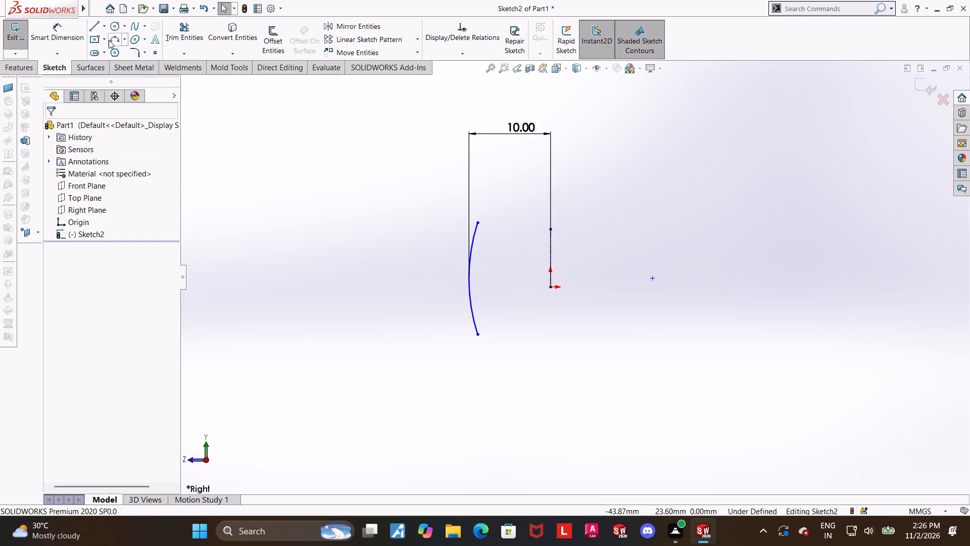
pyautogui.click(109, 40)
pyautogui.click(480, 221)
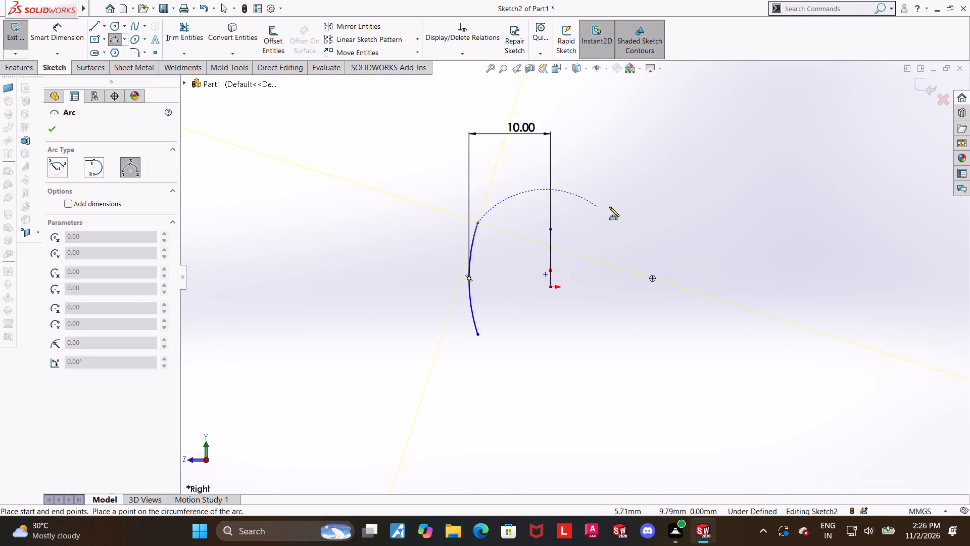
pyautogui.click(632, 224)
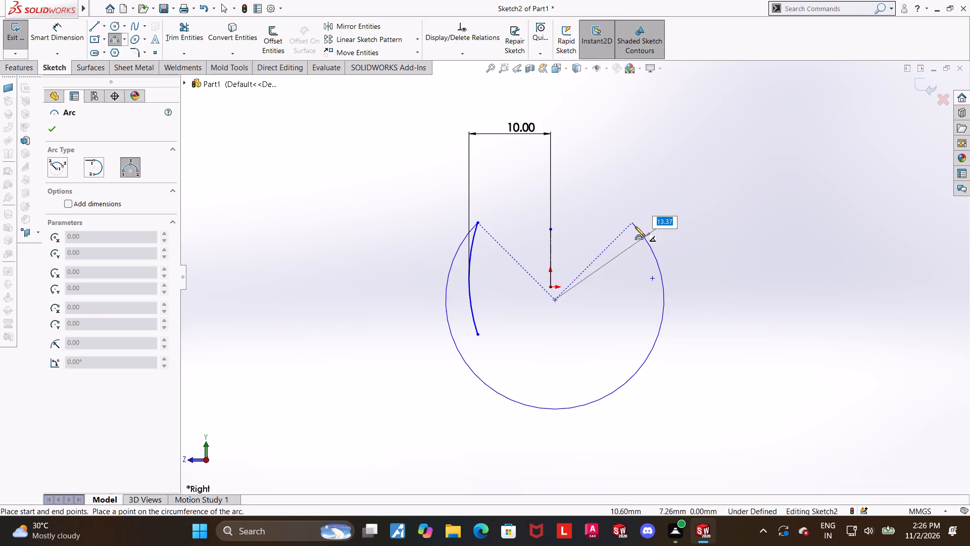
pyautogui.click(630, 220)
pyautogui.press('Escape')
pyautogui.press('Escape')
pyautogui.moveTo(580, 193); pyautogui.dragTo(580, 179)
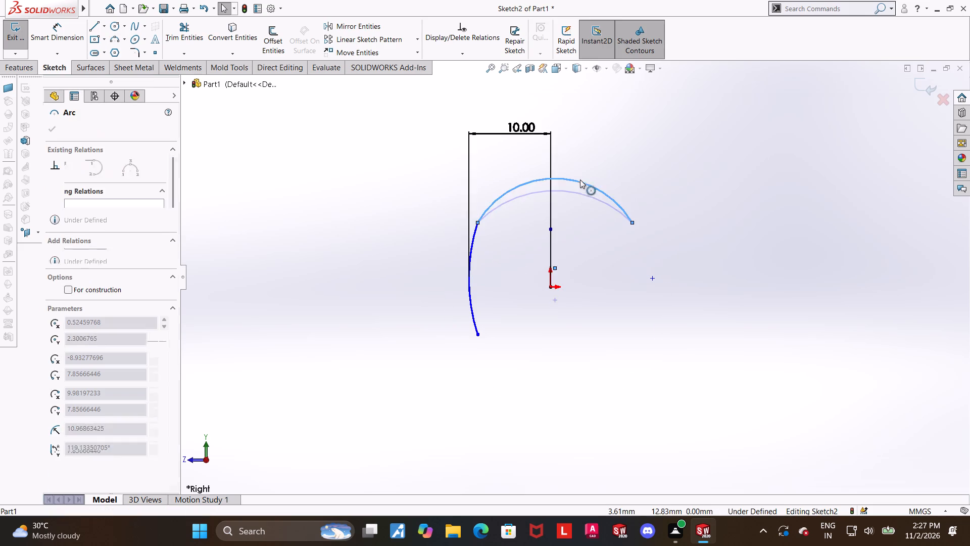
pyautogui.moveTo(580, 179); pyautogui.dragTo(582, 200)
pyautogui.press('Escape')
pyautogui.press('Escape')
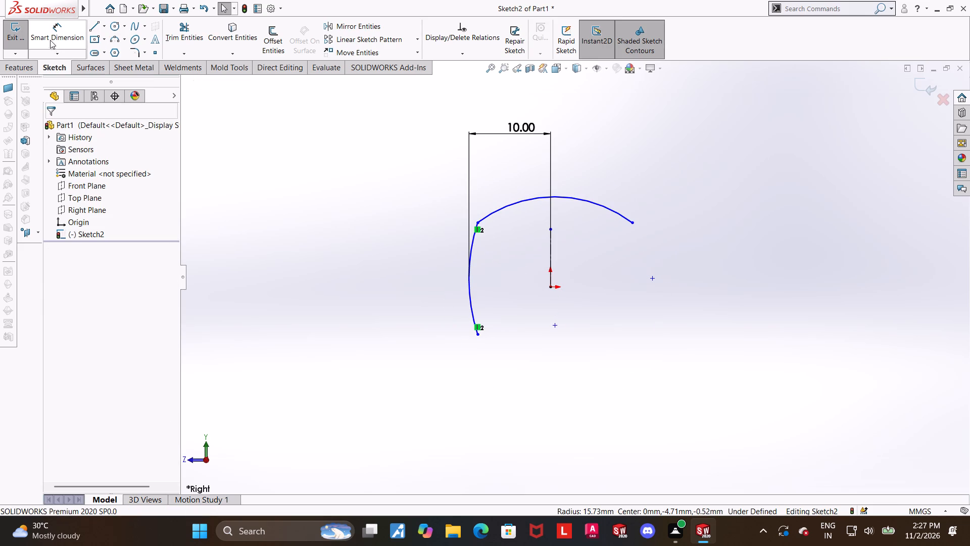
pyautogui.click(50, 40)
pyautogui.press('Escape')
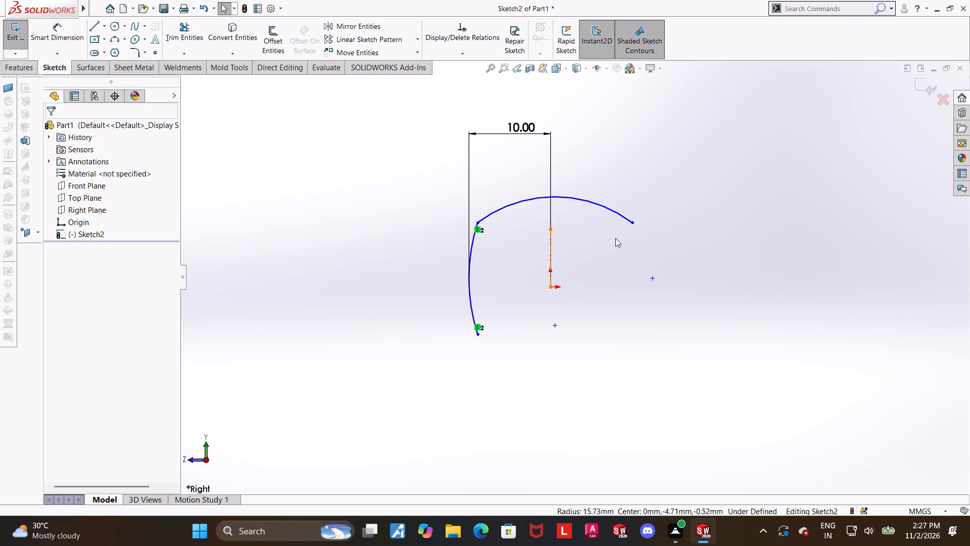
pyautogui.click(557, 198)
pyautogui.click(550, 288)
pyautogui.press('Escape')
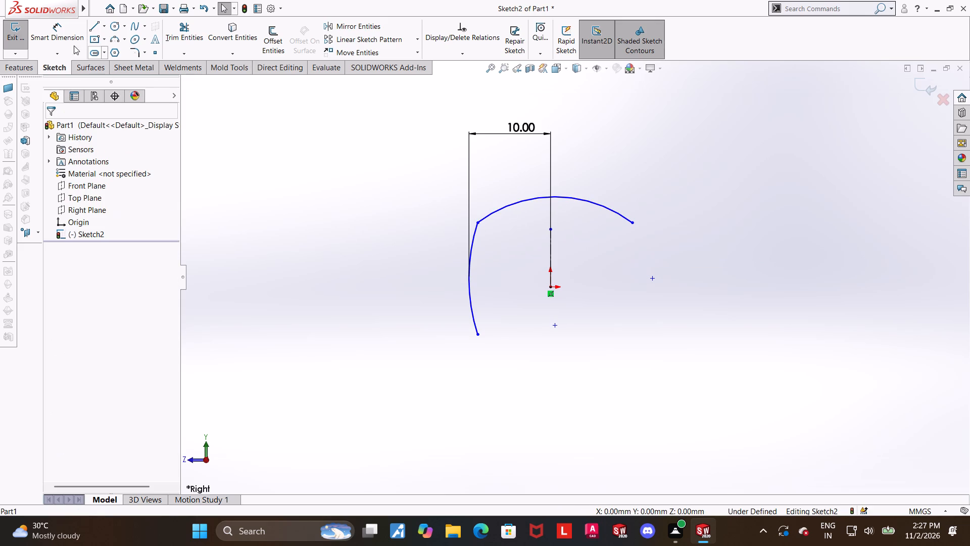
# Dimension the vertical distance between the top arc's midpoint and the origin to 10 mm.
pyautogui.click(60, 39)
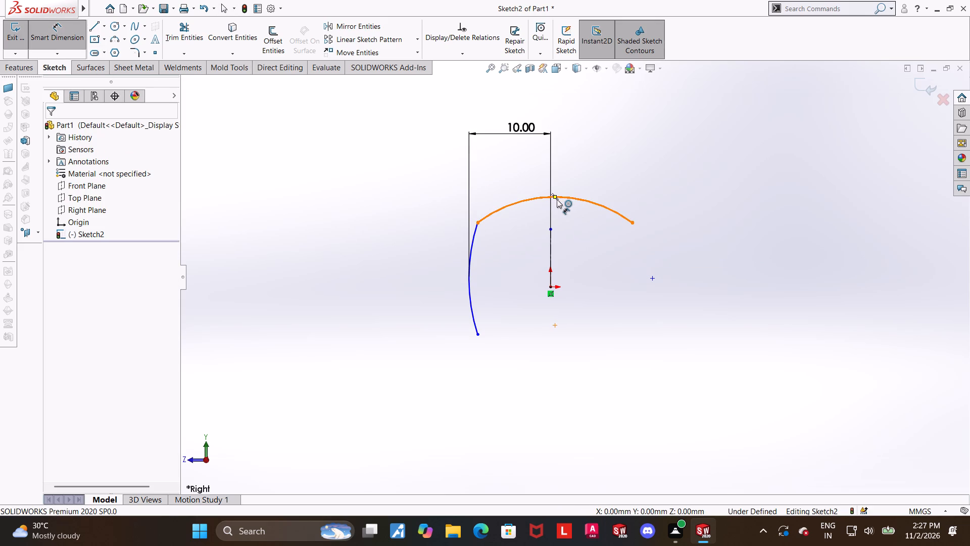
pyautogui.click(555, 198)
pyautogui.click(552, 286)
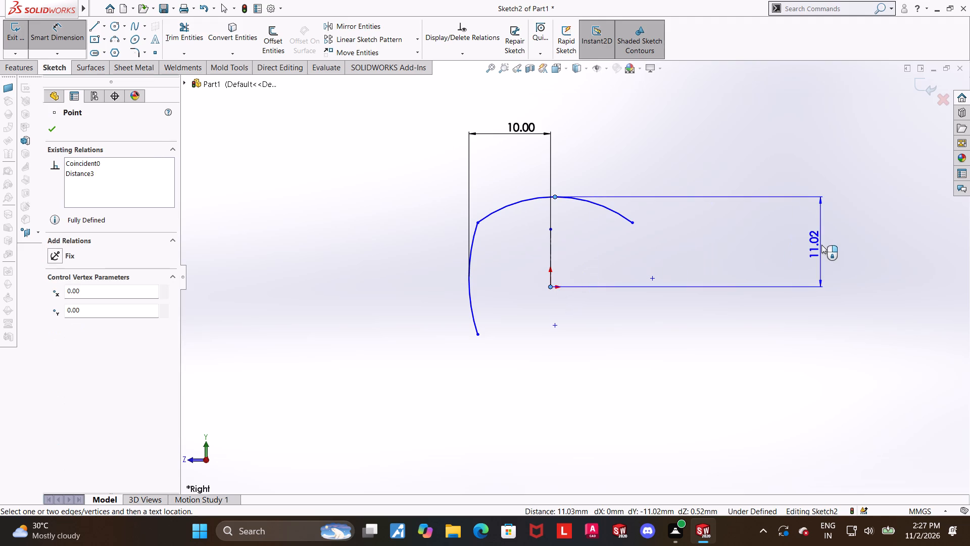
pyautogui.click(821, 245)
pyautogui.write('10')
pyautogui.press('Return')
pyautogui.press('Escape')
pyautogui.press('Escape')
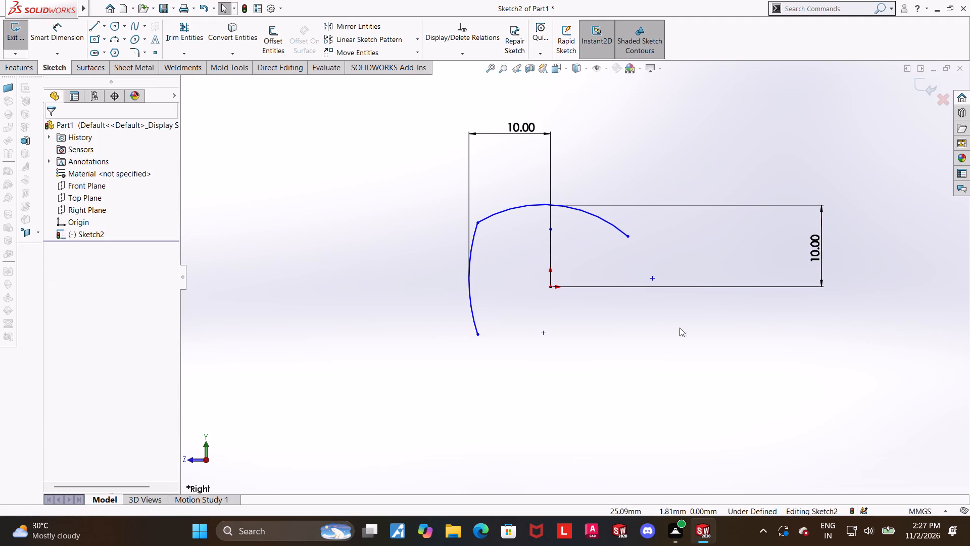
# Add a Horizontal relation between the top arc's two endpoints.
pyautogui.click(663, 365)
pyautogui.keyDown('ctrl'); pyautogui.click(628, 235); pyautogui.keyUp('ctrl')
pyautogui.keyDown('ctrl'); pyautogui.click(475, 222); pyautogui.keyUp('ctrl')
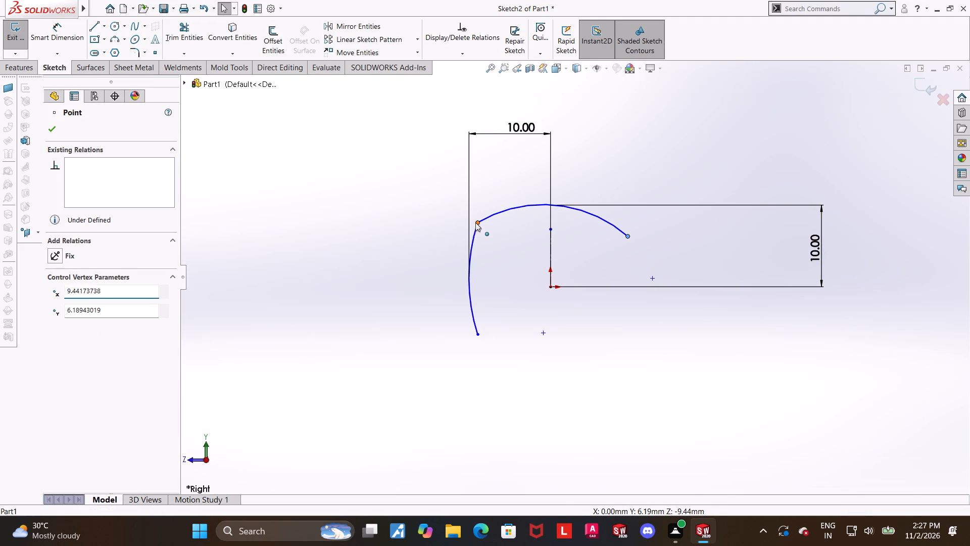
pyautogui.click(52, 306)
pyautogui.click(585, 368)
pyautogui.scroll(2, 634, 276)
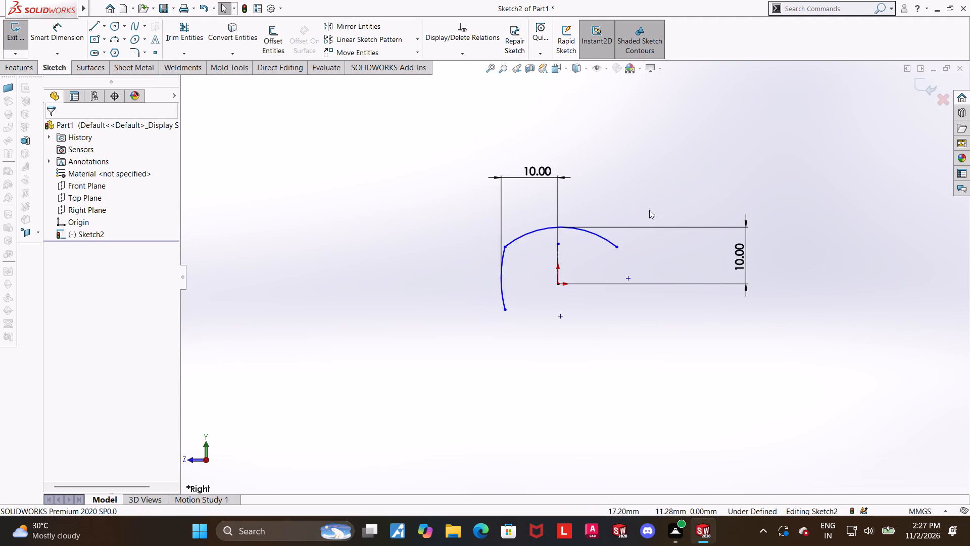
# Reshape the left arc by moving its lower endpoint inward and down, giving a radius of about 15 mm.
pyautogui.scroll(-1, 617, 248)
pyautogui.moveTo(481, 326); pyautogui.dragTo(490, 340)
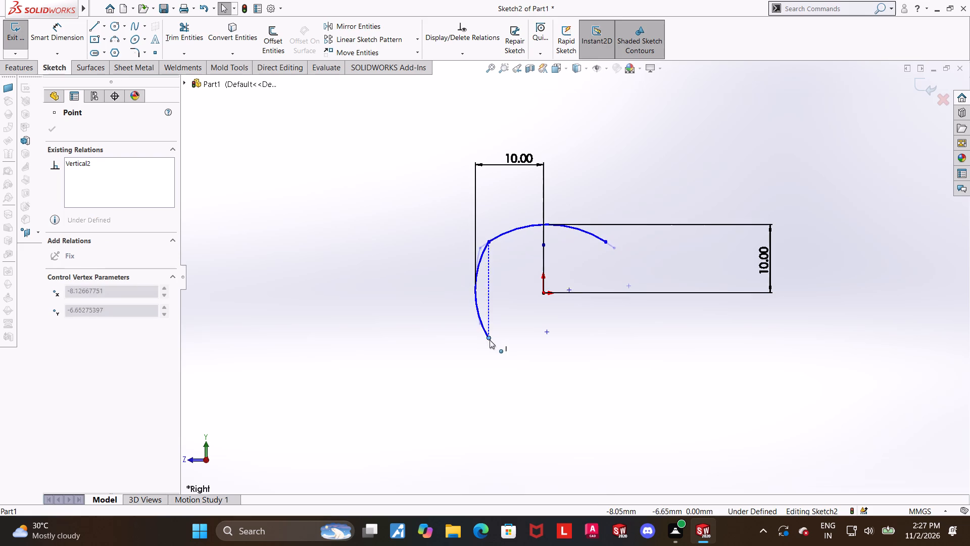
pyautogui.moveTo(490, 340); pyautogui.dragTo(488, 341)
pyautogui.scroll(-1, 488, 341)
pyautogui.click(738, 356)
pyautogui.scroll(2, 705, 317)
pyautogui.scroll(-1, 634, 206)
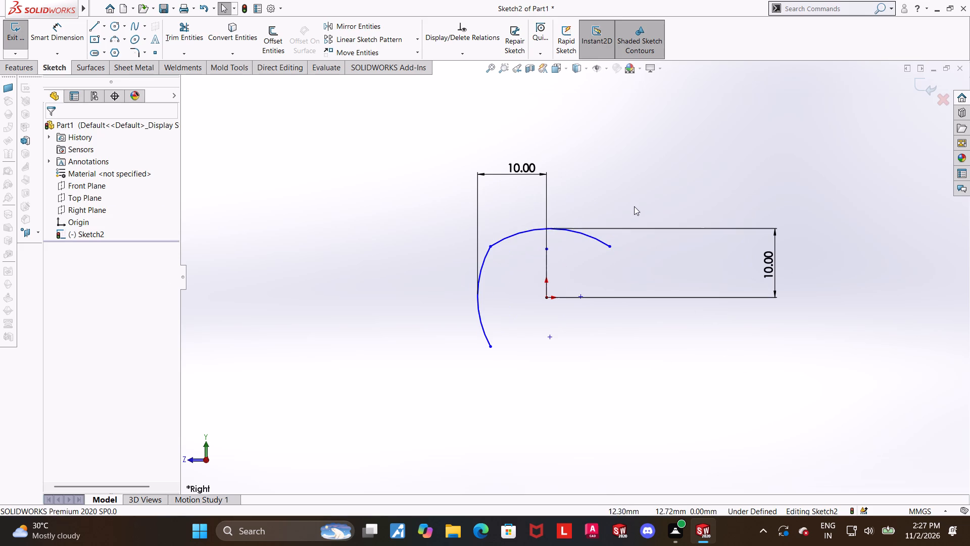
# Mirror the left arc about the vertical centerline.
pyautogui.click(343, 32)
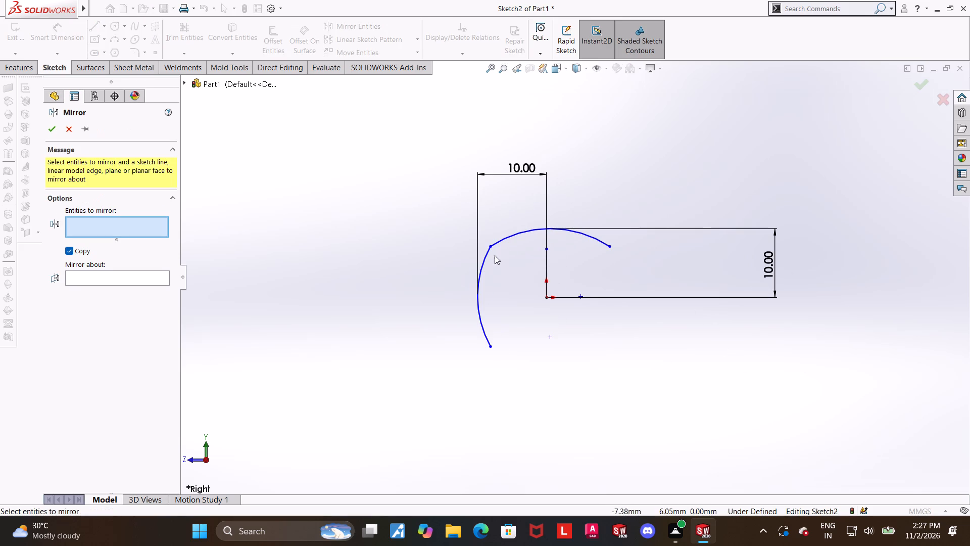
pyautogui.click(488, 253)
pyautogui.click(92, 275)
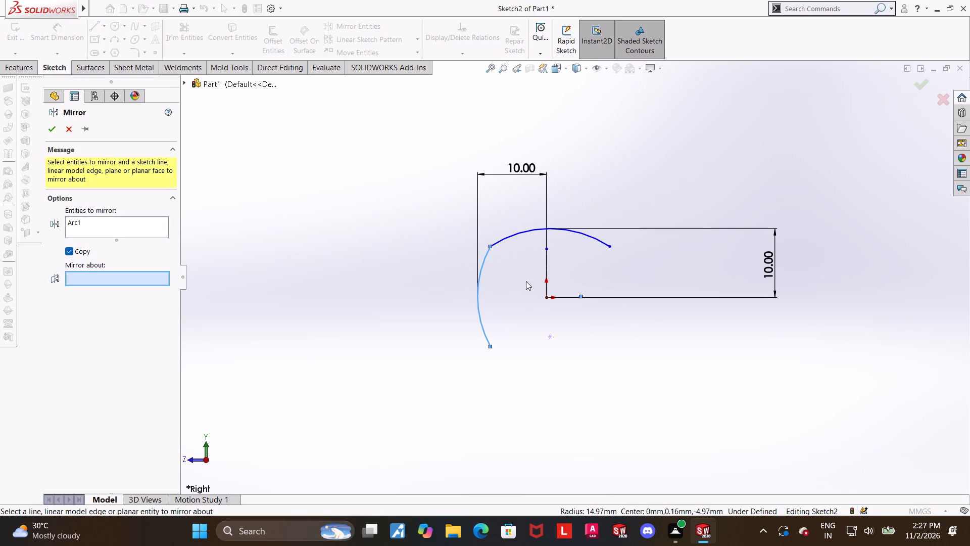
pyautogui.click(550, 267)
pyautogui.click(546, 267)
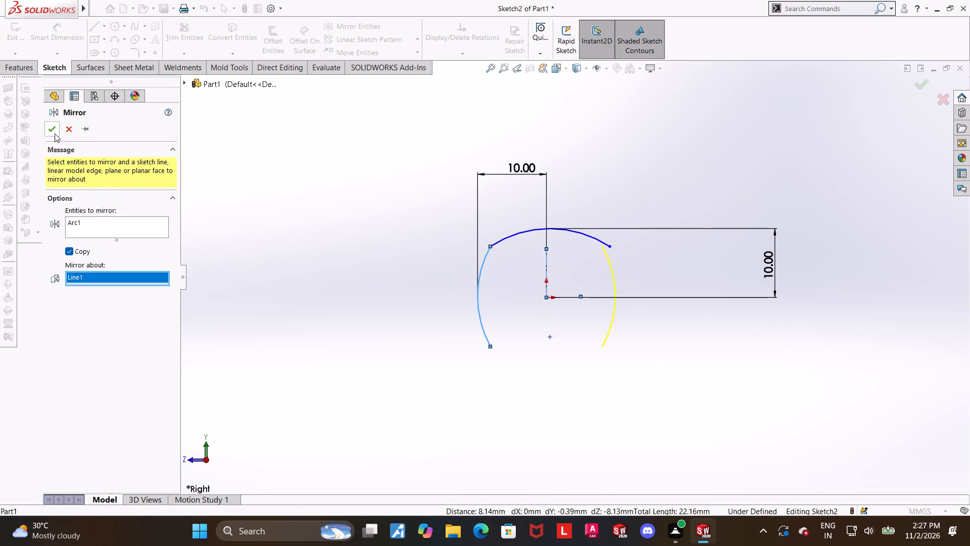
pyautogui.click(55, 130)
pyautogui.click(778, 414)
# Merge the top arc's free right endpoint with the mirrored arc's upper endpoint.
pyautogui.keyDown('ctrl'); pyautogui.click(611, 249); pyautogui.keyUp('ctrl')
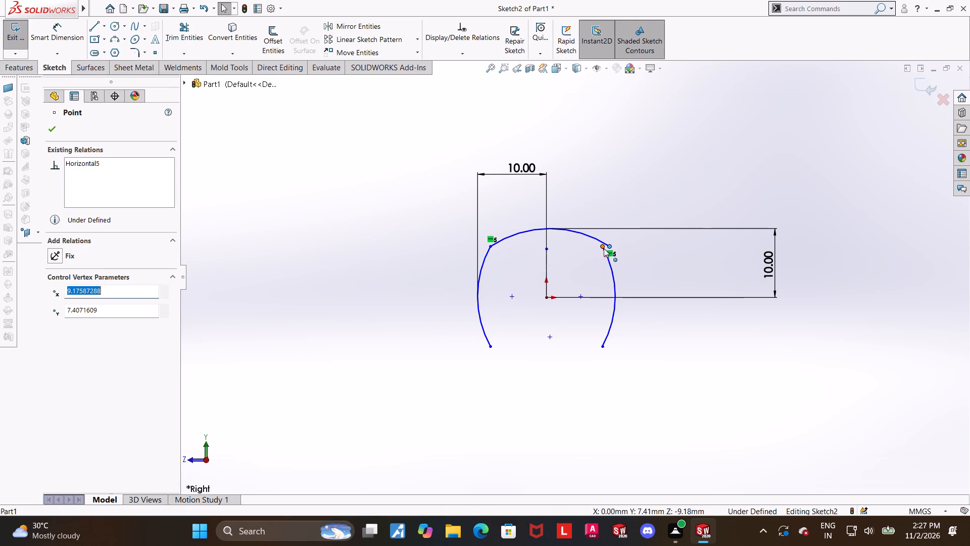
pyautogui.keyDown('ctrl'); pyautogui.click(602, 248); pyautogui.keyUp('ctrl')
pyautogui.click(59, 352)
pyautogui.click(731, 375)
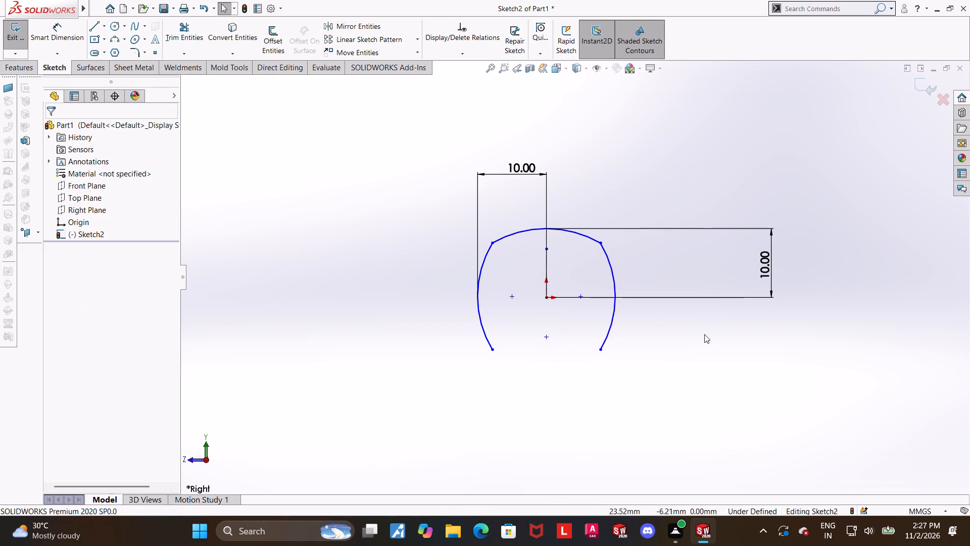
pyautogui.scroll(-1, 637, 268)
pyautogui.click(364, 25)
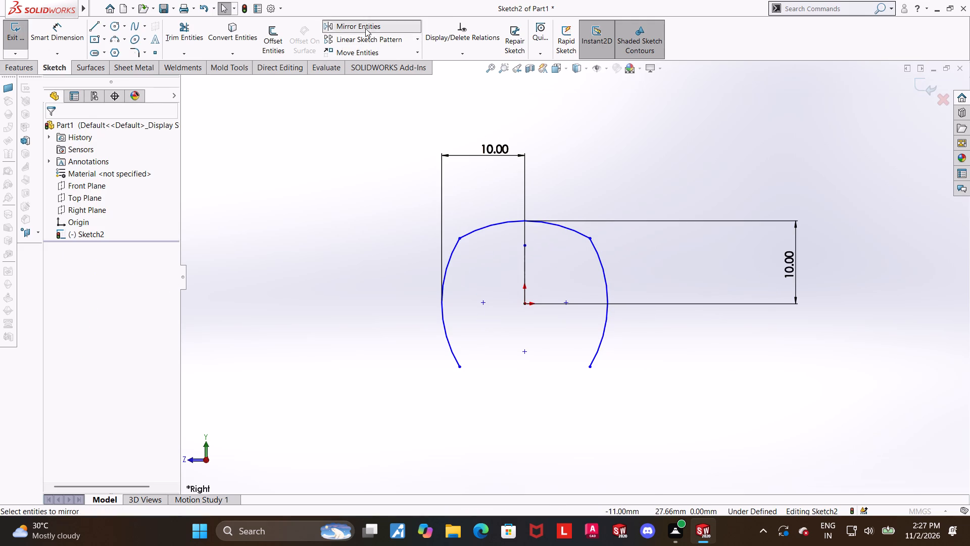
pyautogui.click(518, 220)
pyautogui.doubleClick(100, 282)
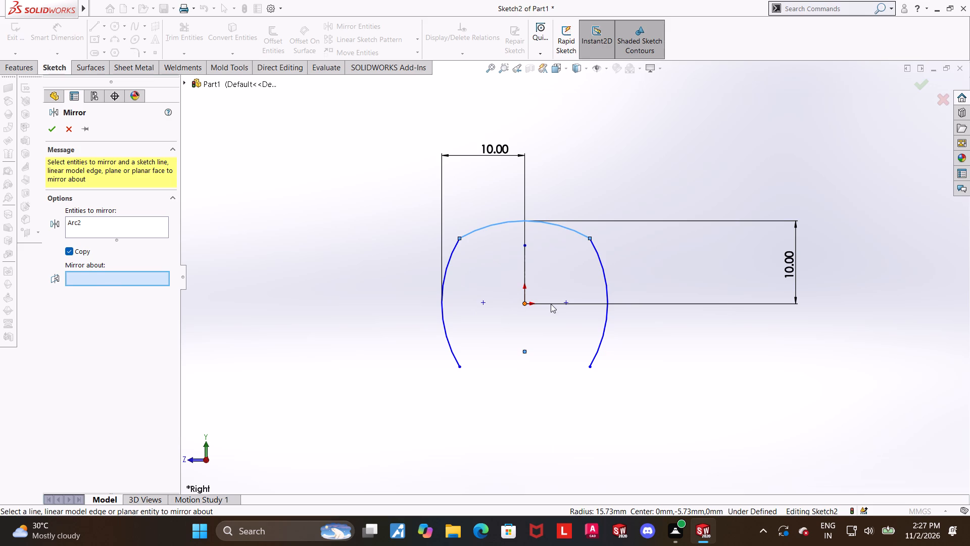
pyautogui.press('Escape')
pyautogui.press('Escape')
# Draw a nearly horizontal centerline about 5.8 mm long from the origin toward the left arc.
pyautogui.click(104, 29)
pyautogui.click(114, 53)
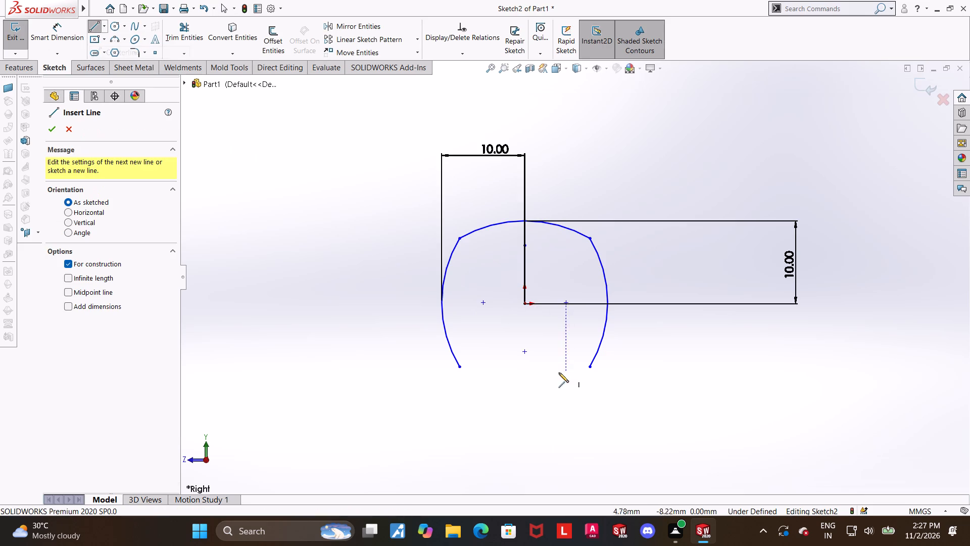
pyautogui.click(525, 303)
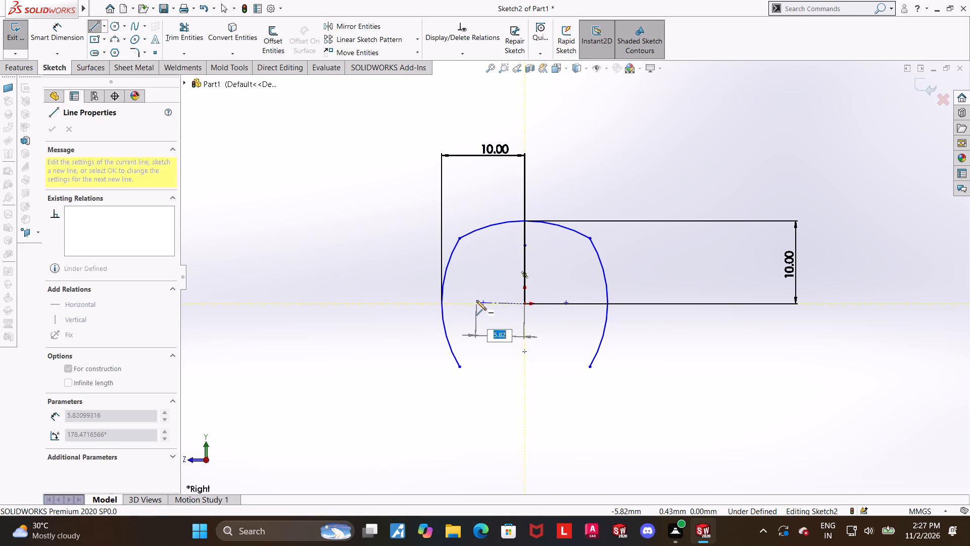
pyautogui.click(476, 300)
pyautogui.press('Escape')
pyautogui.press('Escape')
pyautogui.press('Escape')
# Mirror the top arc about the new short centerline to form the bottom arc.
pyautogui.click(333, 28)
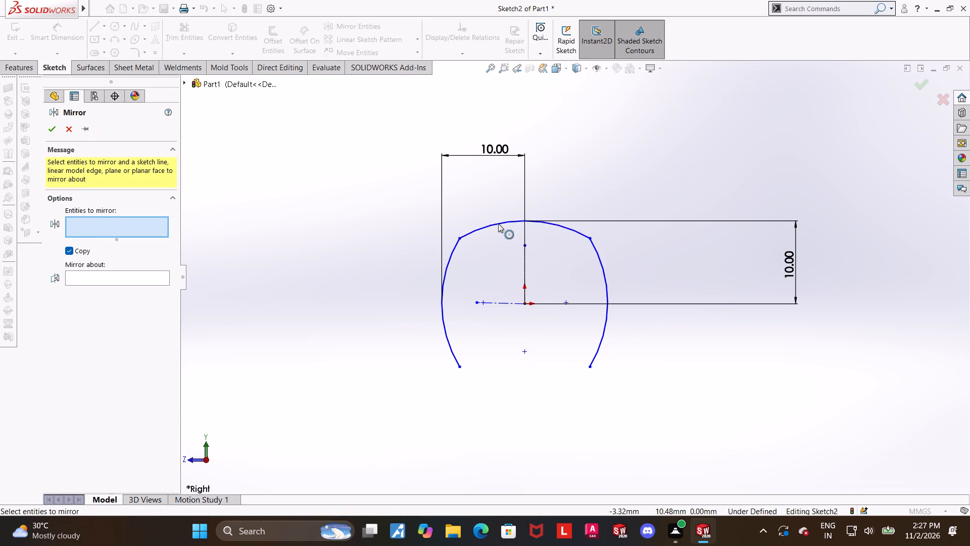
pyautogui.click(498, 224)
pyautogui.doubleClick(107, 287)
pyautogui.doubleClick(107, 282)
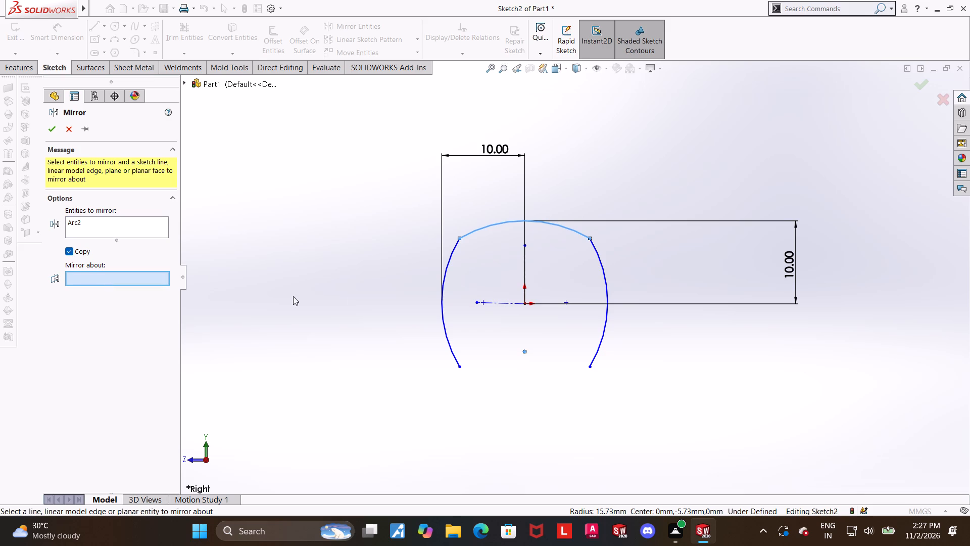
pyautogui.click(502, 301)
pyautogui.click(46, 128)
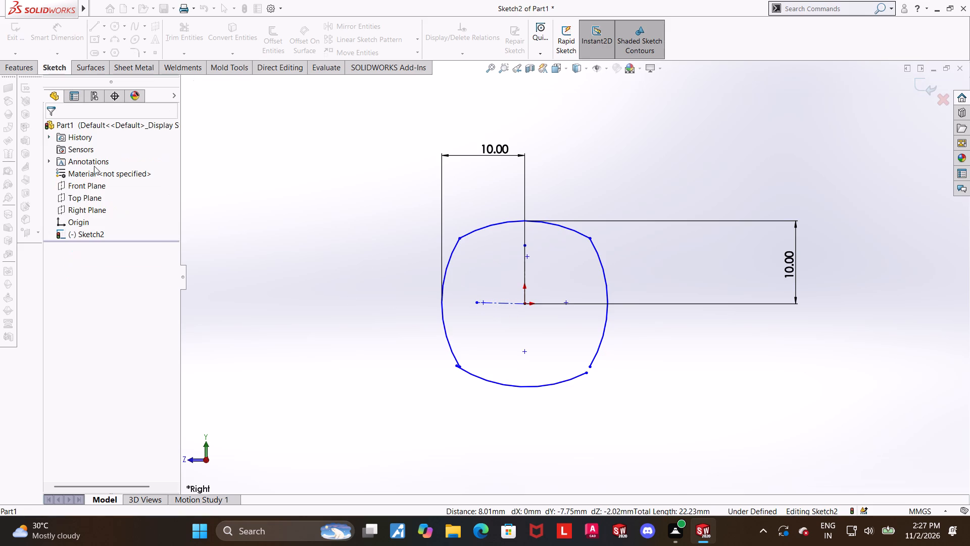
# Merge the bottom arc's right endpoint with the right arc's lower endpoint and check the lower-left corner of the profile.
pyautogui.click(605, 390)
pyautogui.keyDown('ctrl'); pyautogui.click(589, 369); pyautogui.keyUp('ctrl')
pyautogui.keyDown('ctrl'); pyautogui.click(587, 373); pyautogui.keyUp('ctrl')
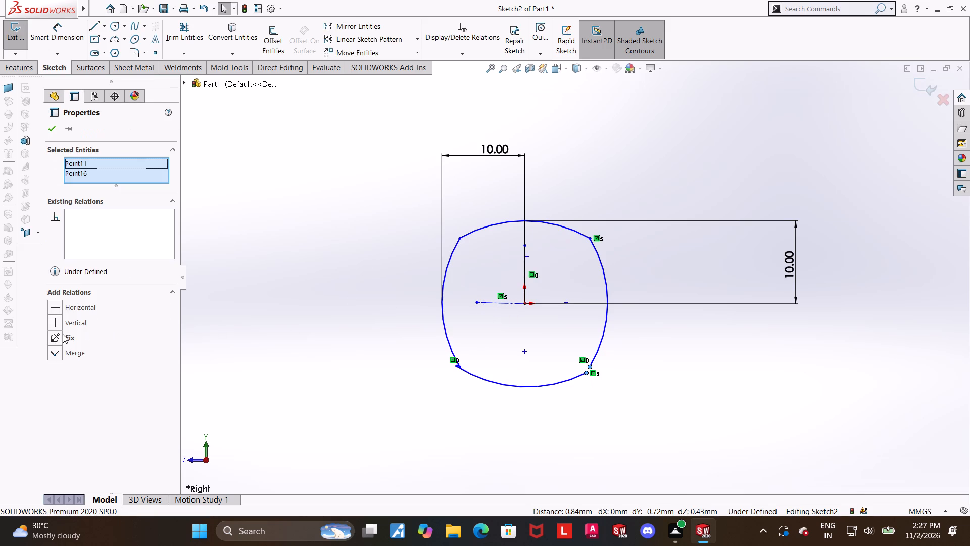
pyautogui.click(54, 354)
pyautogui.click(451, 389)
pyautogui.scroll(-3, 458, 369)
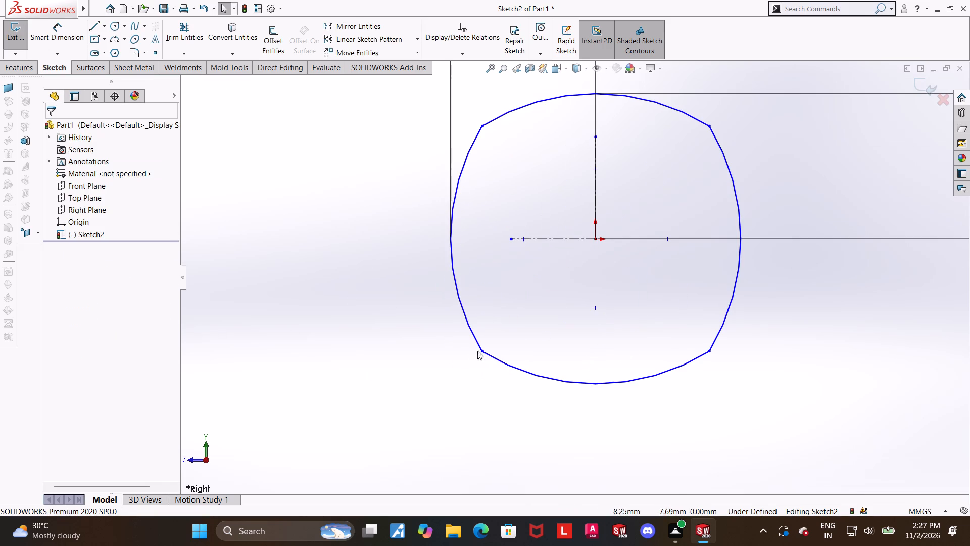
pyautogui.click(480, 351)
pyautogui.scroll(3, 546, 403)
pyautogui.scroll(2, 701, 370)
pyautogui.press('Escape')
pyautogui.click(689, 280)
pyautogui.scroll(-2, 671, 269)
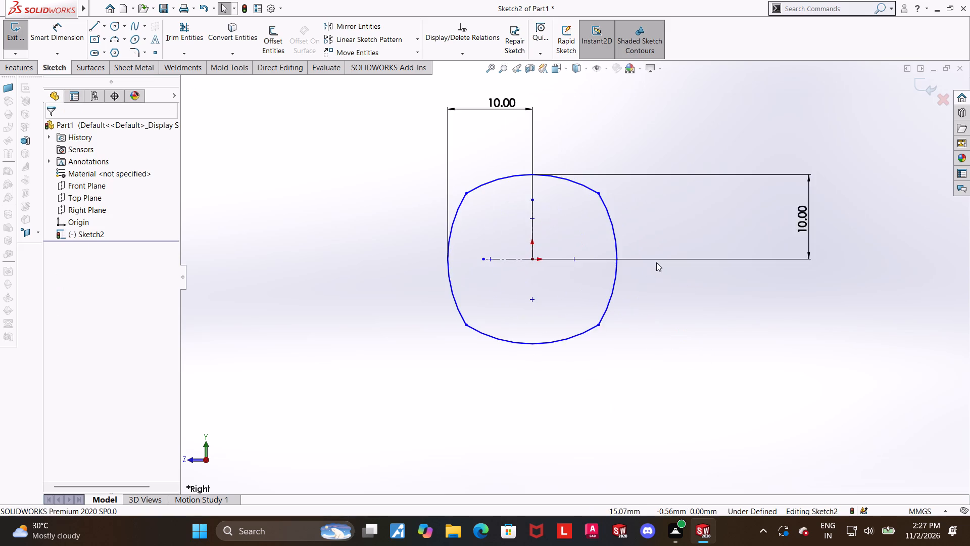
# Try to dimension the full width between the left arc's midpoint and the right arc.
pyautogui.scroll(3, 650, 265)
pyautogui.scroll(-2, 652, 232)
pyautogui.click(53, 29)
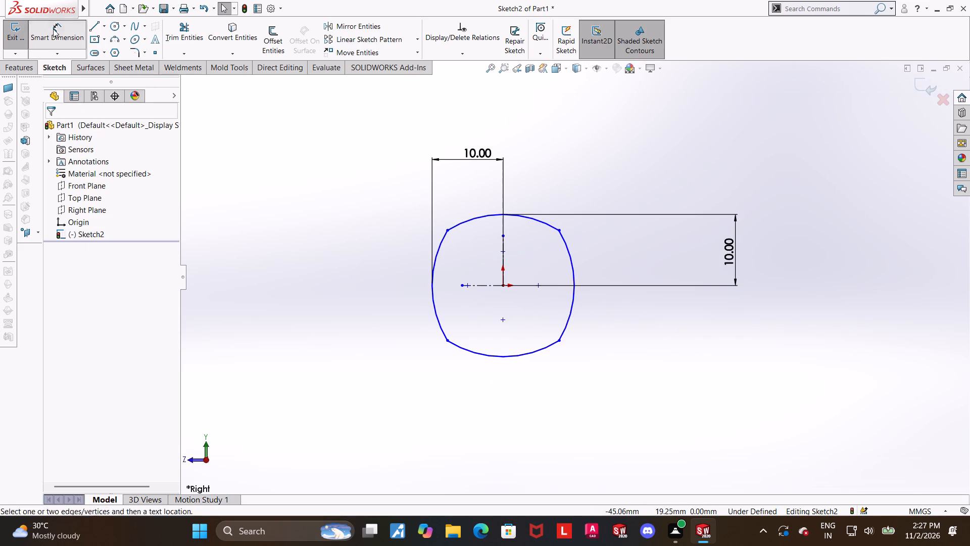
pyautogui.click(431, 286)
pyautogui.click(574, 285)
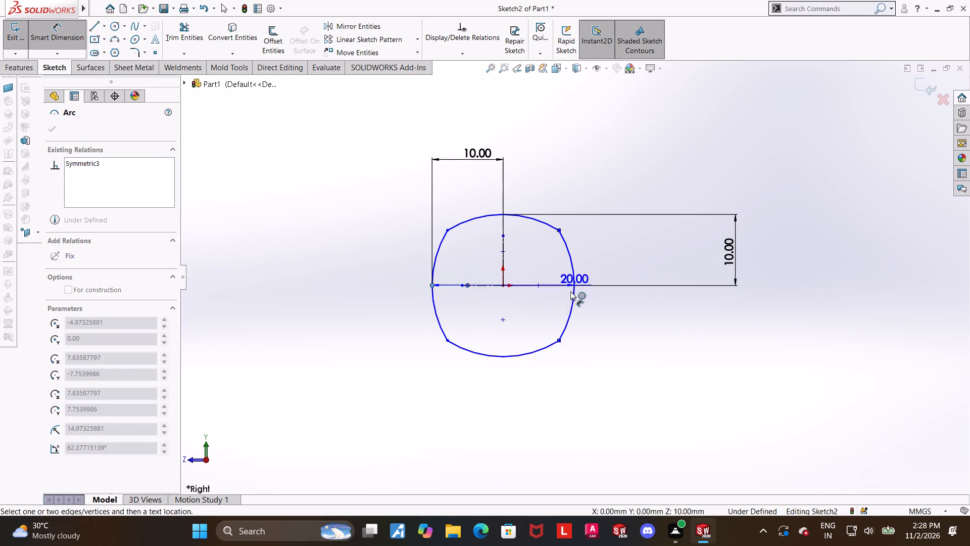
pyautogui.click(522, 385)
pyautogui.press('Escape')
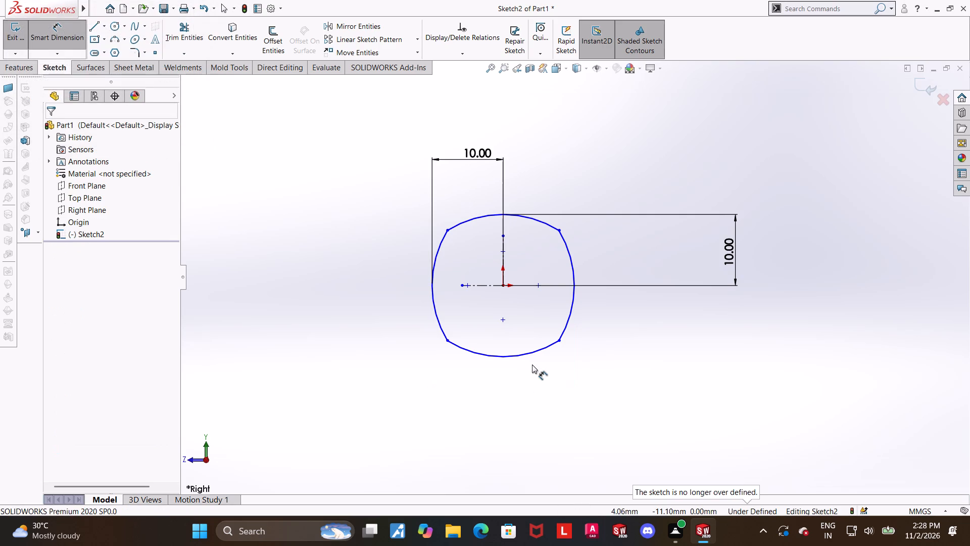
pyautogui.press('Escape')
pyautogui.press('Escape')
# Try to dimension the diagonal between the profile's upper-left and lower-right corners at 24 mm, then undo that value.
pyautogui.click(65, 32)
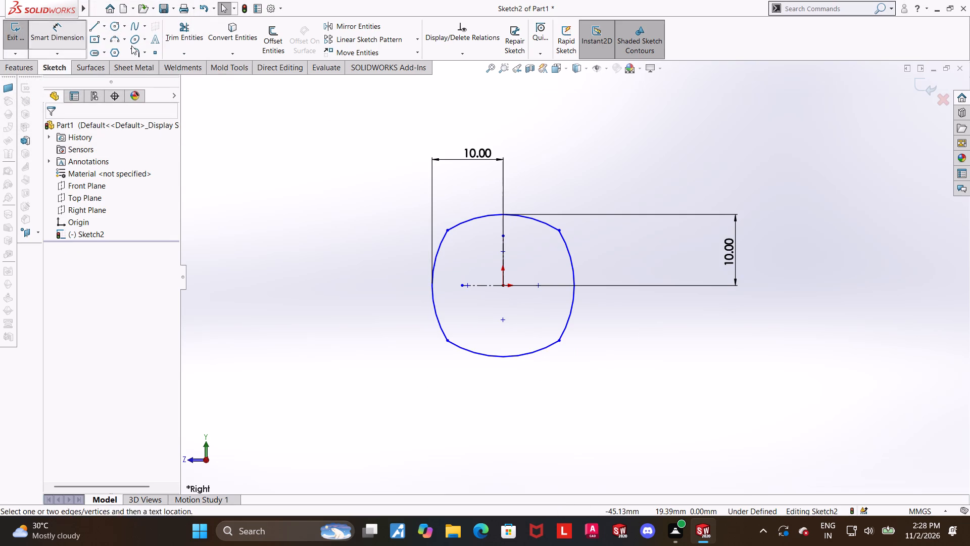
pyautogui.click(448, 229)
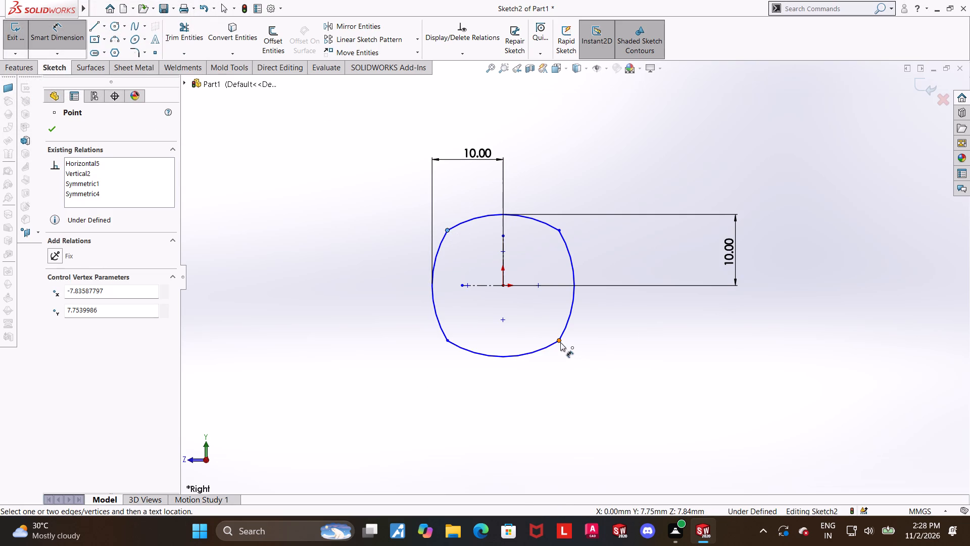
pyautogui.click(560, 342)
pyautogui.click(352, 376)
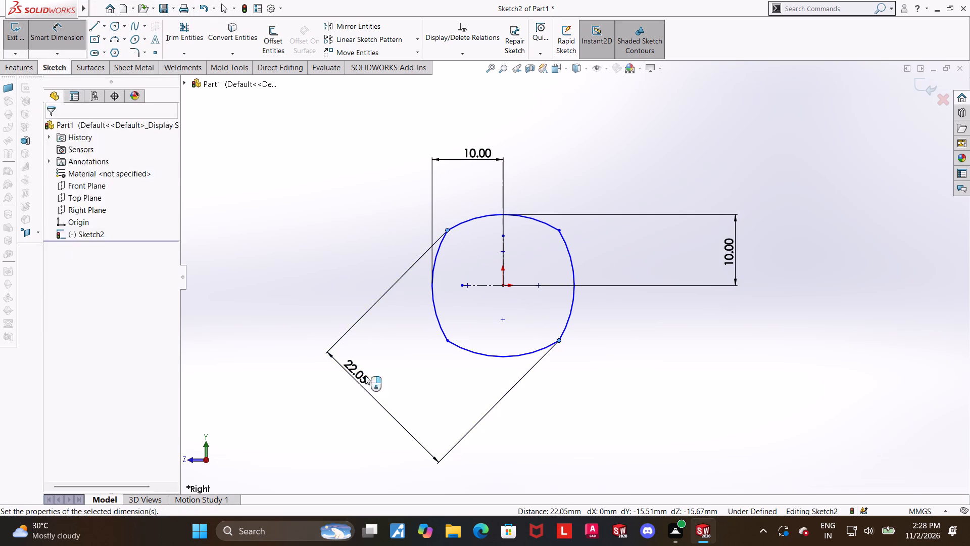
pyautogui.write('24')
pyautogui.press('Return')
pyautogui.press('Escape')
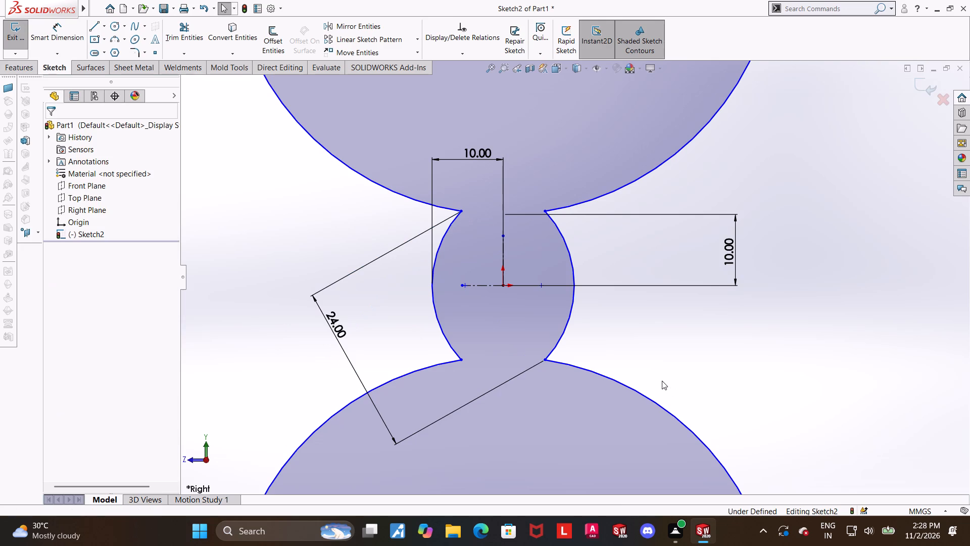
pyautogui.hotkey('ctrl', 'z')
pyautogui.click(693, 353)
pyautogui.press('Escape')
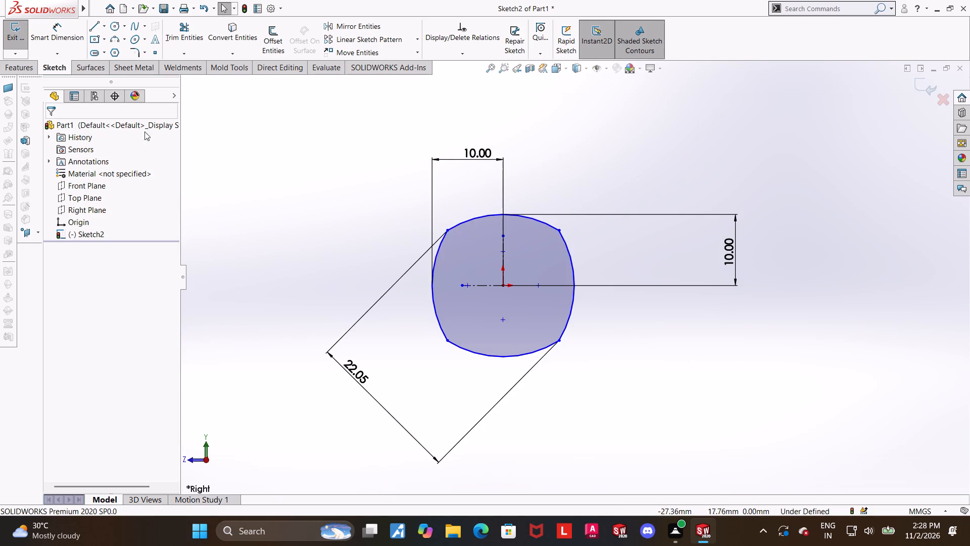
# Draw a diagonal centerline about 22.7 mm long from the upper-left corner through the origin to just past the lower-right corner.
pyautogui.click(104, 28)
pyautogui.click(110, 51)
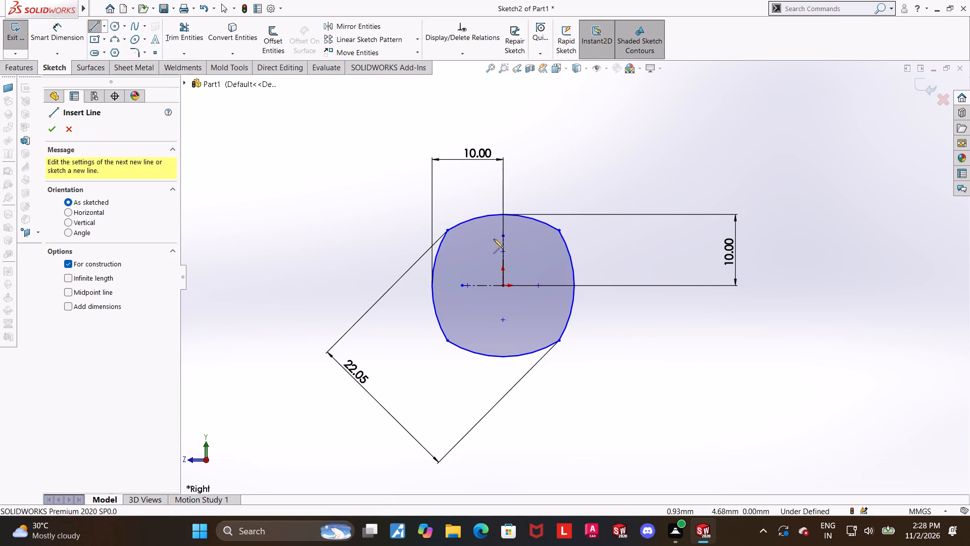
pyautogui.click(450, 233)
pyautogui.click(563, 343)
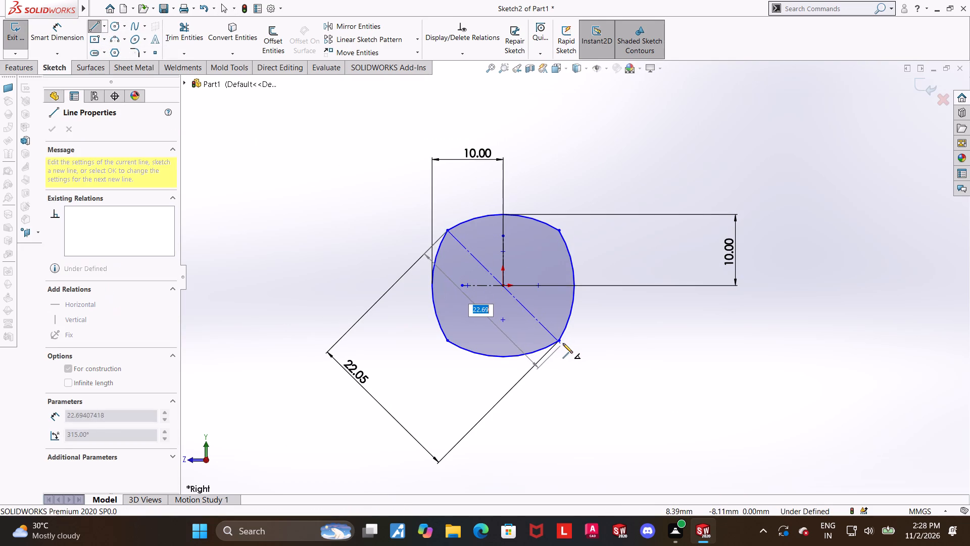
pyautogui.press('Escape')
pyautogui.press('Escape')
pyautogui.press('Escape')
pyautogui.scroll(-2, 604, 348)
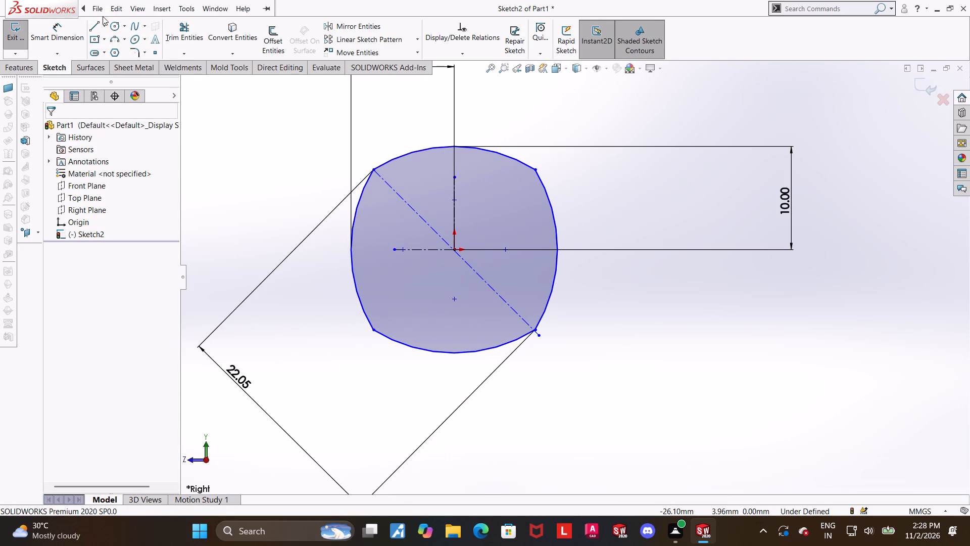
# Draw a second diagonal centerline from the profile's lower-left corner to its upper-right corner.
pyautogui.click(108, 26)
pyautogui.click(106, 49)
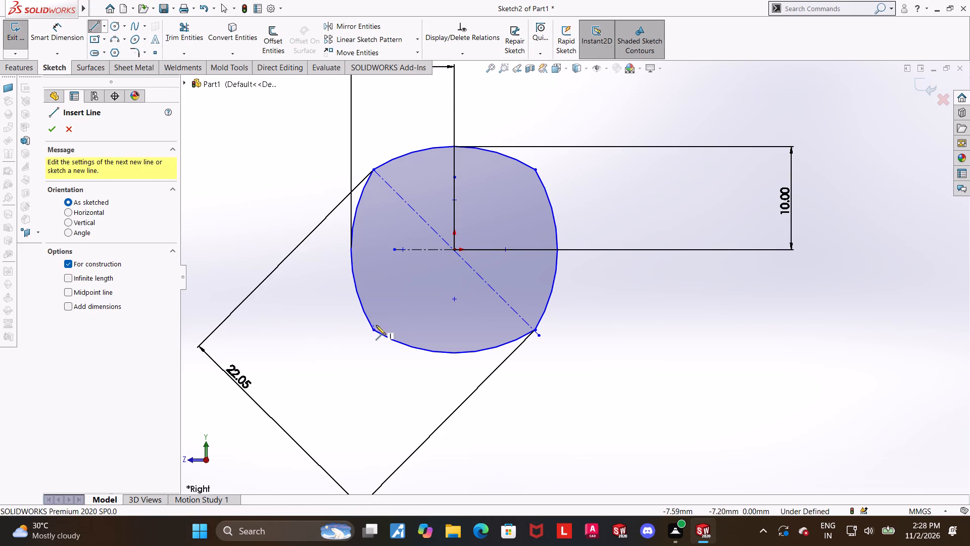
pyautogui.click(374, 331)
pyautogui.click(537, 168)
pyautogui.press('Escape')
pyautogui.press('Escape')
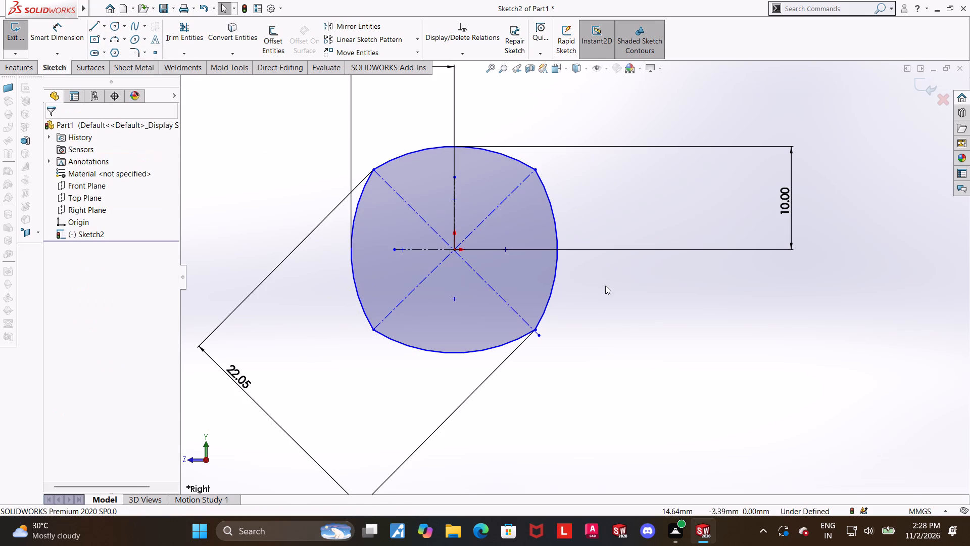
pyautogui.press('Escape')
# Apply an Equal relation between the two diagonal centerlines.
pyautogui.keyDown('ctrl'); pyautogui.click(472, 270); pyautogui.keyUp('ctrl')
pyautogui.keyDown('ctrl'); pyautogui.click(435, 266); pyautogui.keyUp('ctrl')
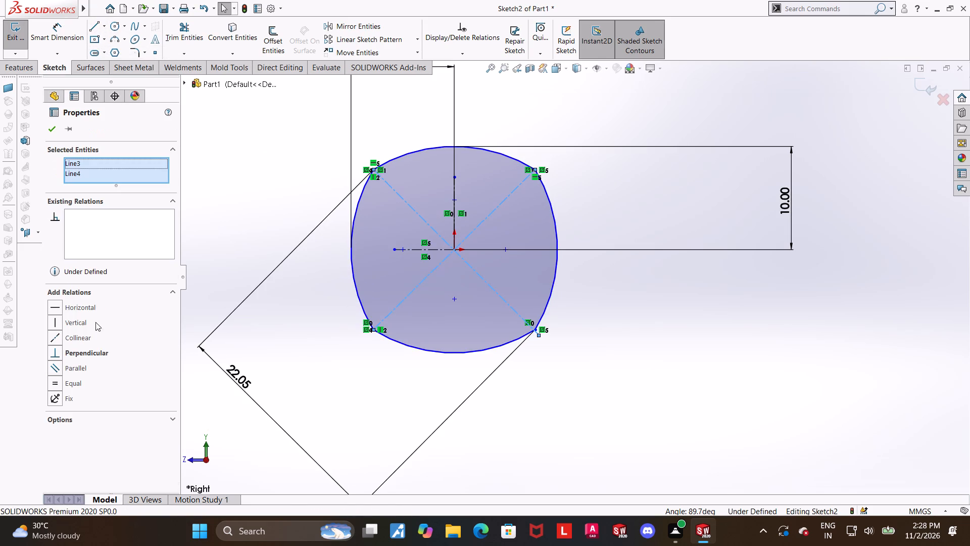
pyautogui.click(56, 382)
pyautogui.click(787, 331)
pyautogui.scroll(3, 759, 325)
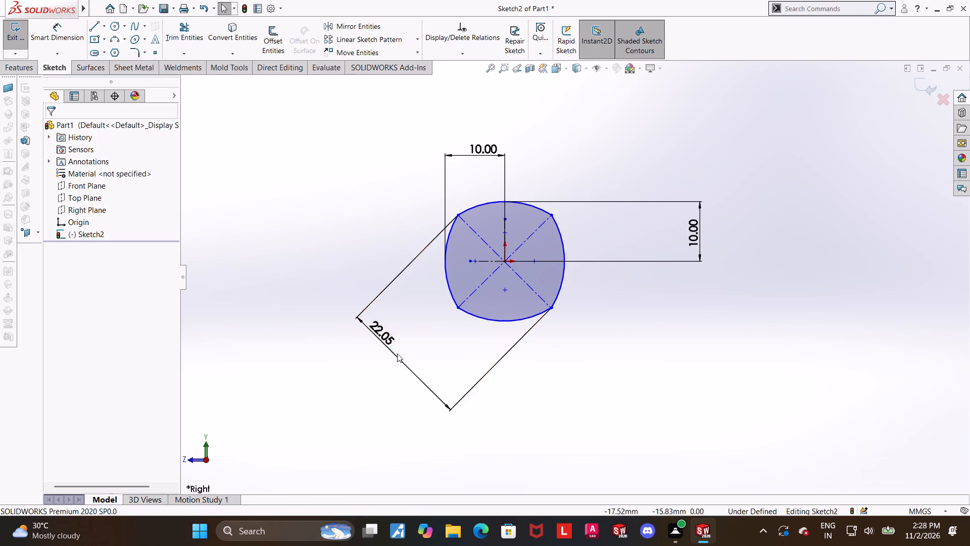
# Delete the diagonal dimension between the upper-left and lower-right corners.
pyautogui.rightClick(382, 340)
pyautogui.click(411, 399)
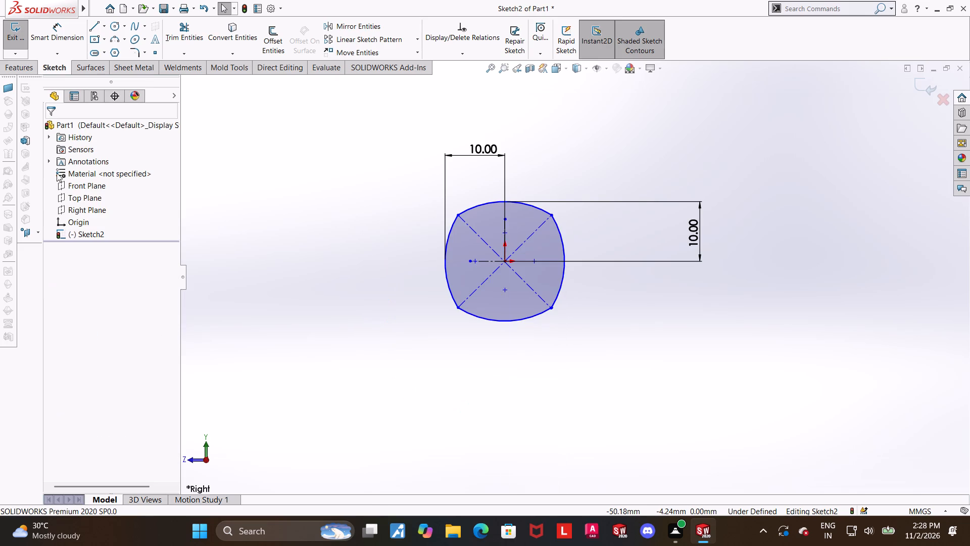
# Dimension the diagonal between the upper-left and lower-right corners again, try 24 mm, and undo that value.
pyautogui.click(54, 46)
pyautogui.click(458, 217)
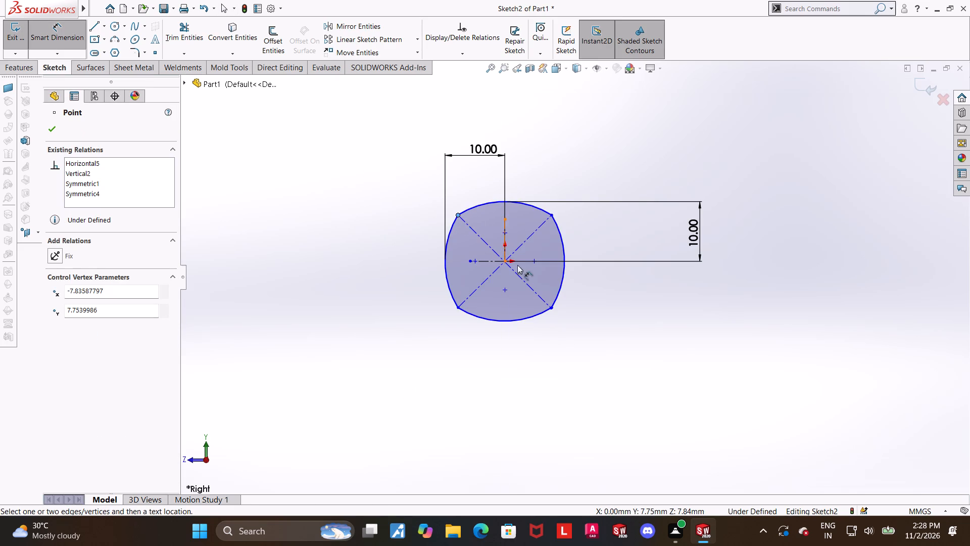
pyautogui.click(552, 308)
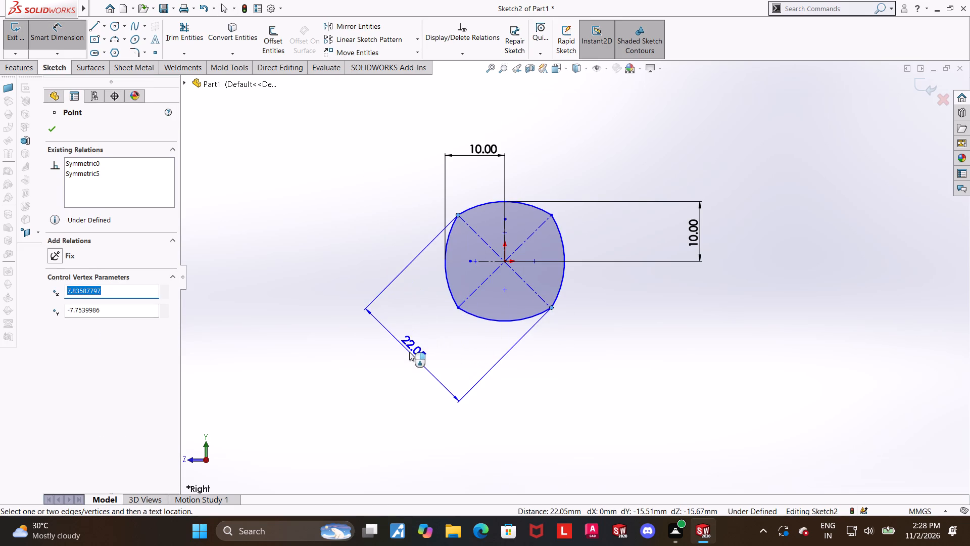
pyautogui.click(409, 352)
pyautogui.write('24')
pyautogui.press('Return')
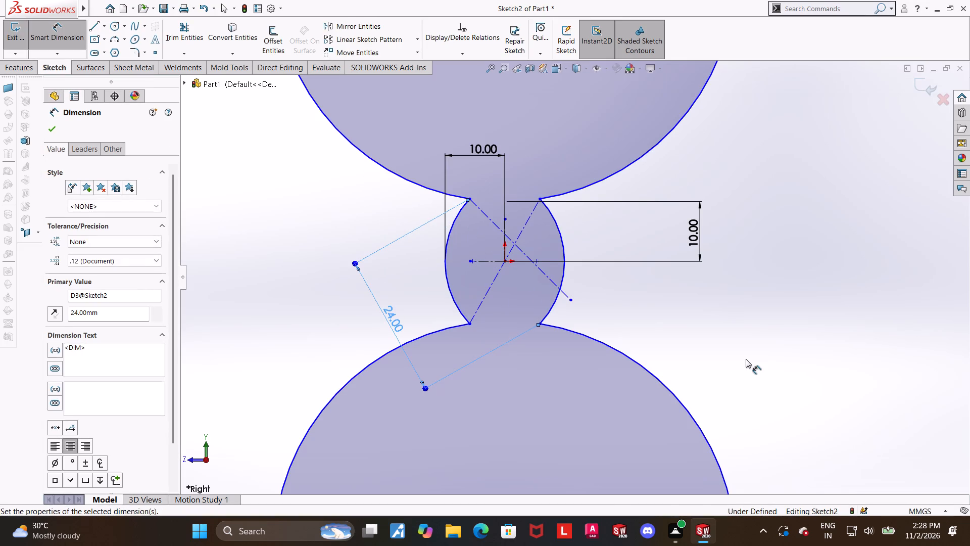
pyautogui.hotkey('ctrl', 'z')
pyautogui.click(803, 346)
pyautogui.press('Escape')
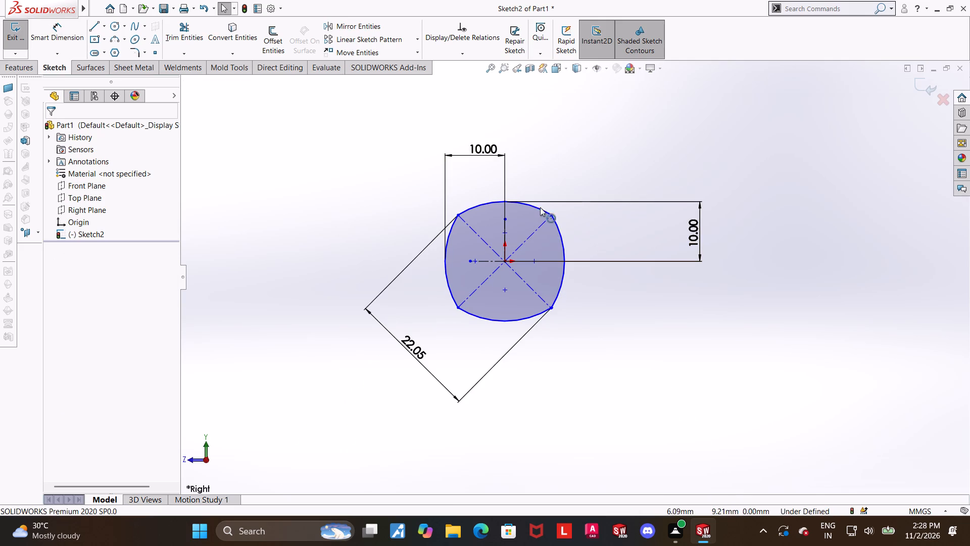
# Apply an Equal relation to all four arcs of the profile.
pyautogui.click(539, 208)
pyautogui.keyDown('ctrl'); pyautogui.click(565, 245); pyautogui.keyUp('ctrl')
pyautogui.keyDown('ctrl'); pyautogui.click(445, 256); pyautogui.keyUp('ctrl')
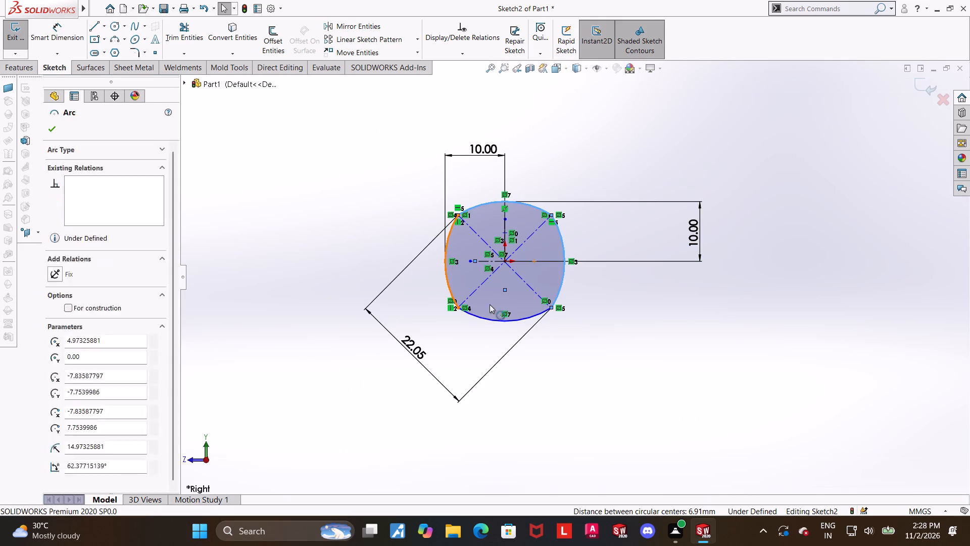
pyautogui.keyDown('ctrl'); pyautogui.click(499, 319); pyautogui.keyUp('ctrl')
pyautogui.click(53, 353)
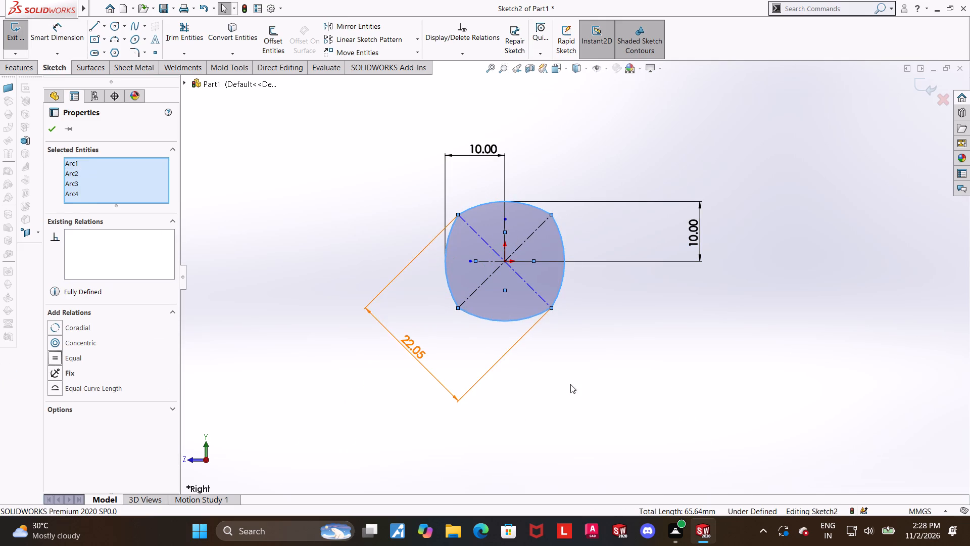
pyautogui.click(829, 383)
# Set the diagonal corner-to-corner dimension to 24 mm.
pyautogui.doubleClick(411, 350)
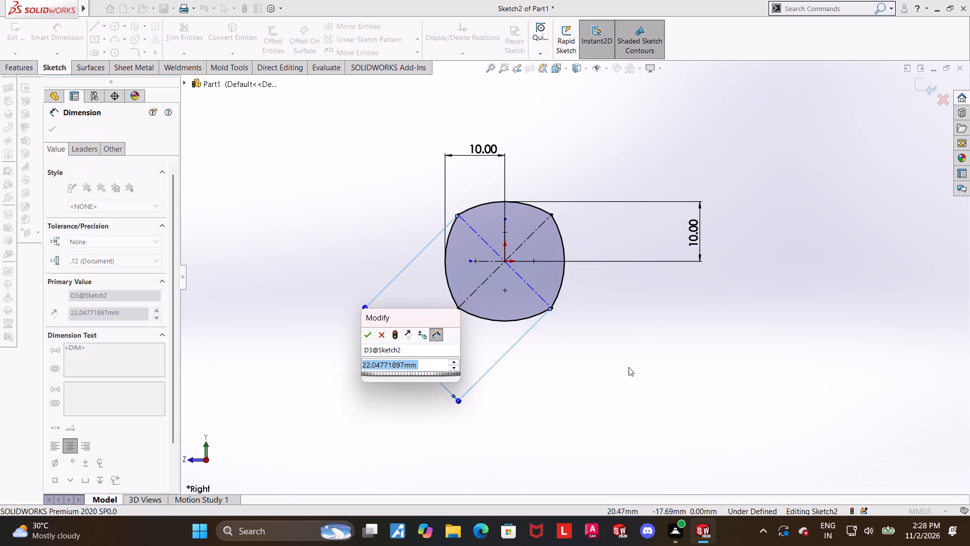
pyautogui.write('24')
pyautogui.press('Return')
pyautogui.press('Escape')
pyautogui.click(657, 356)
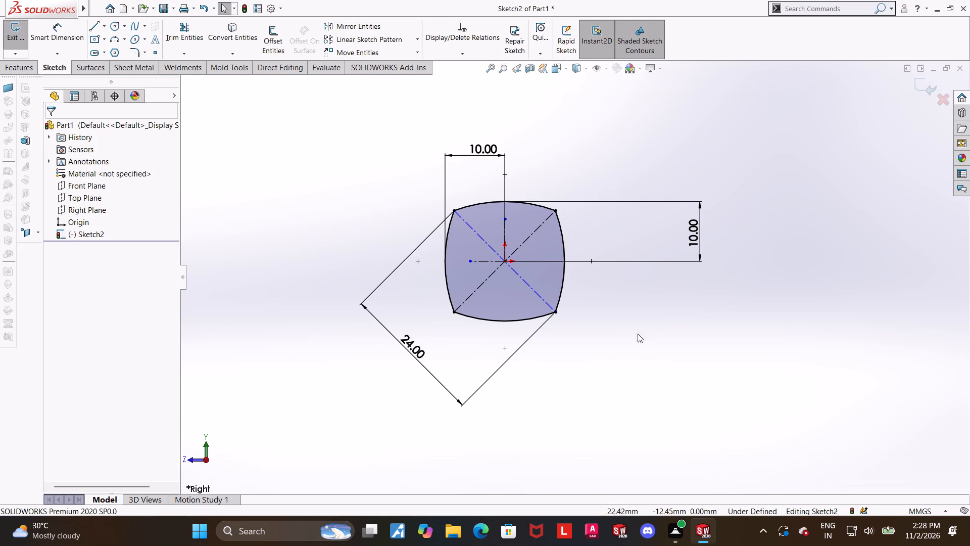
# Examine the profile and the properties of the centerline running from the upper-left to the lower-right corner.
pyautogui.scroll(-1, 554, 269)
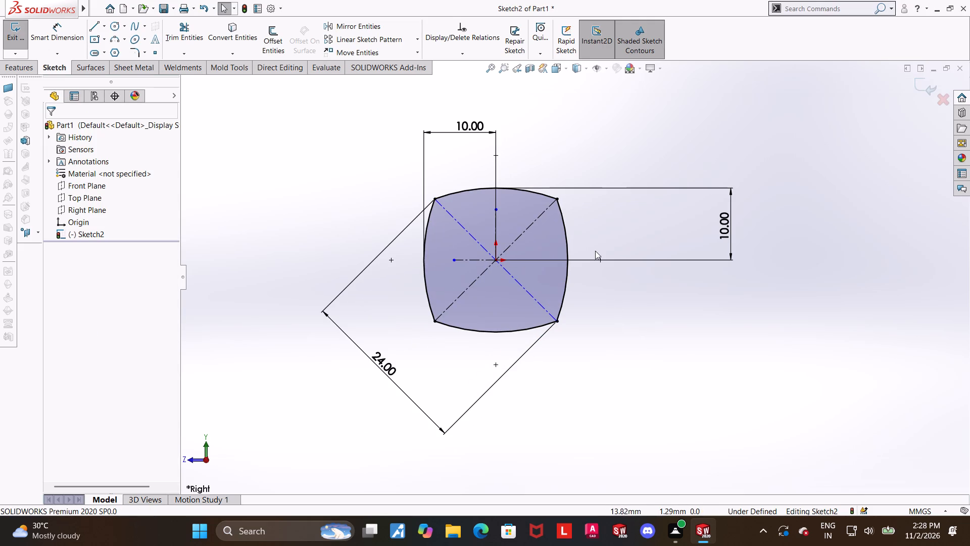
pyautogui.click(622, 316)
pyautogui.click(506, 270)
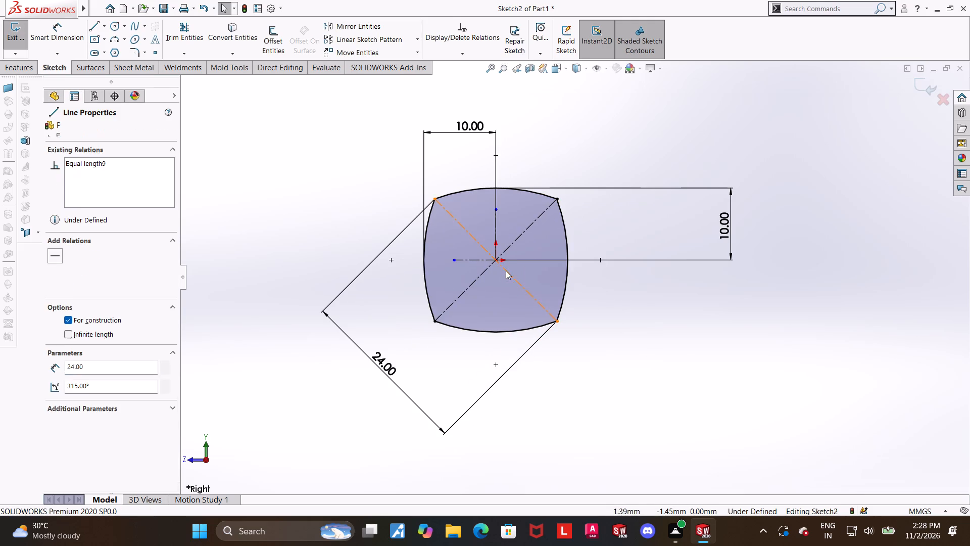
pyautogui.click(694, 314)
pyautogui.scroll(1, 537, 235)
pyautogui.scroll(-2, 532, 242)
pyautogui.scroll(2, 527, 246)
pyautogui.press('Escape')
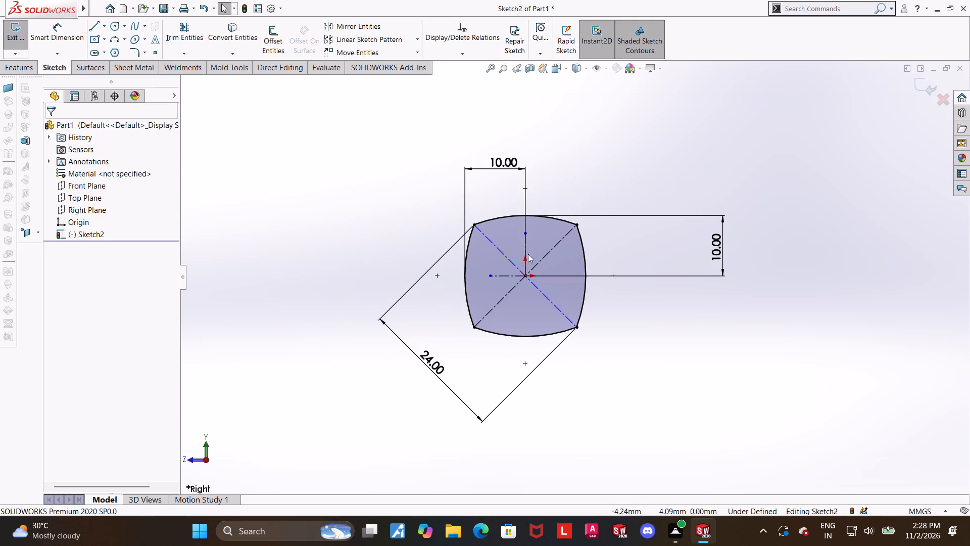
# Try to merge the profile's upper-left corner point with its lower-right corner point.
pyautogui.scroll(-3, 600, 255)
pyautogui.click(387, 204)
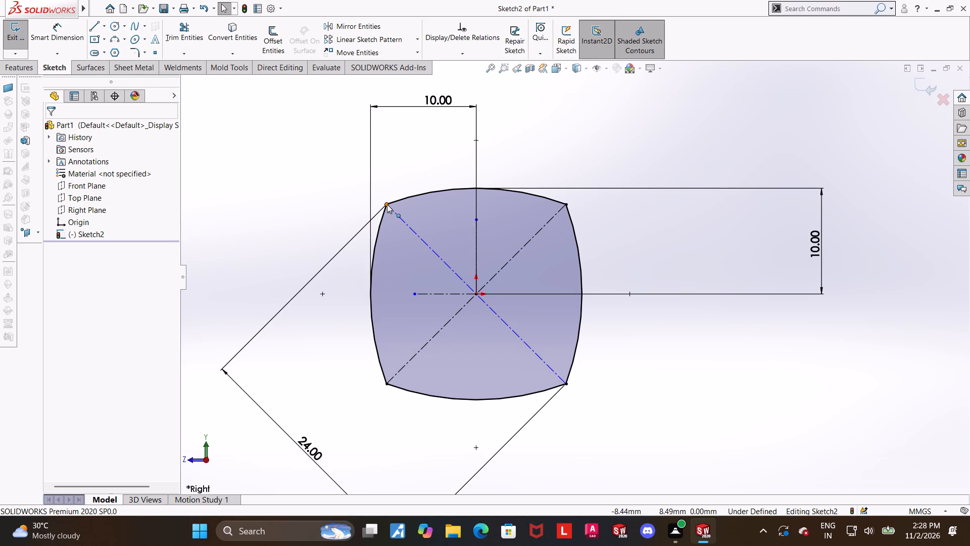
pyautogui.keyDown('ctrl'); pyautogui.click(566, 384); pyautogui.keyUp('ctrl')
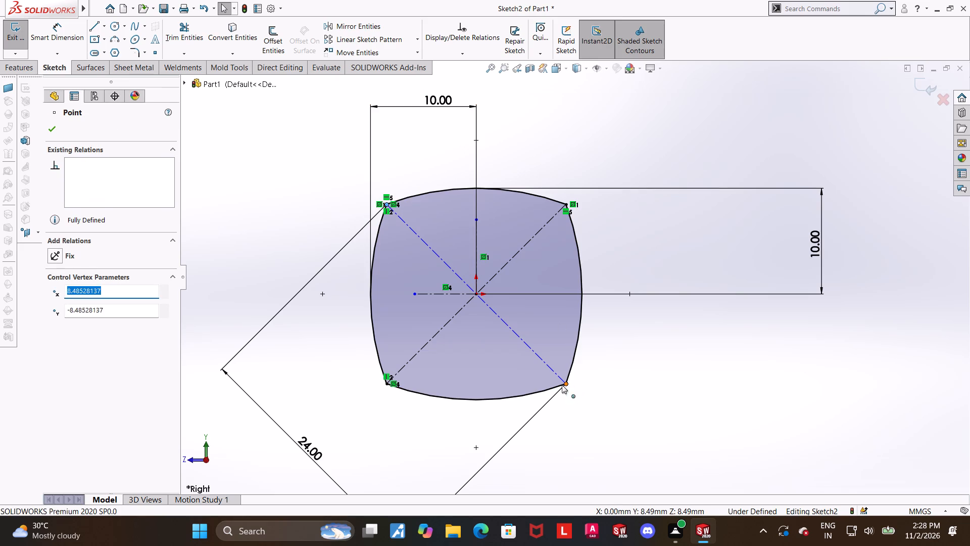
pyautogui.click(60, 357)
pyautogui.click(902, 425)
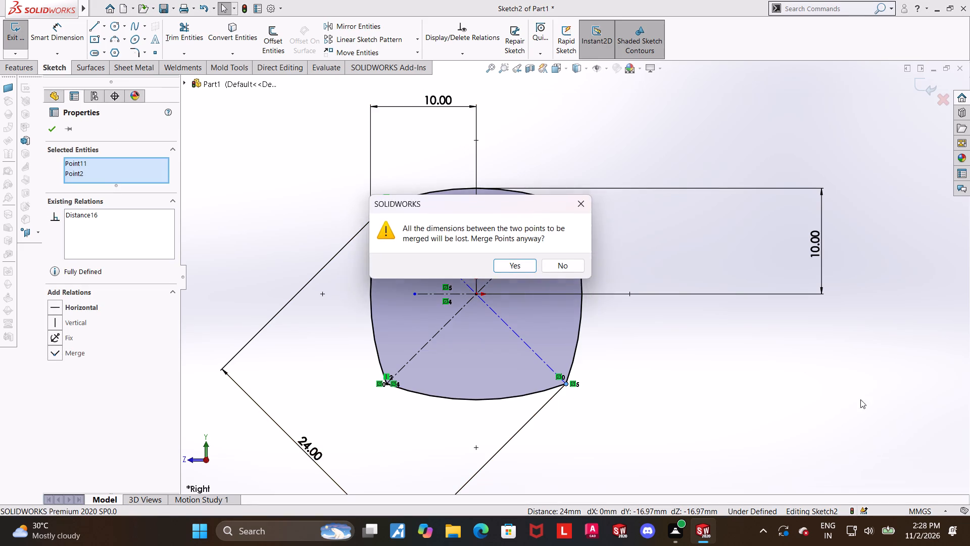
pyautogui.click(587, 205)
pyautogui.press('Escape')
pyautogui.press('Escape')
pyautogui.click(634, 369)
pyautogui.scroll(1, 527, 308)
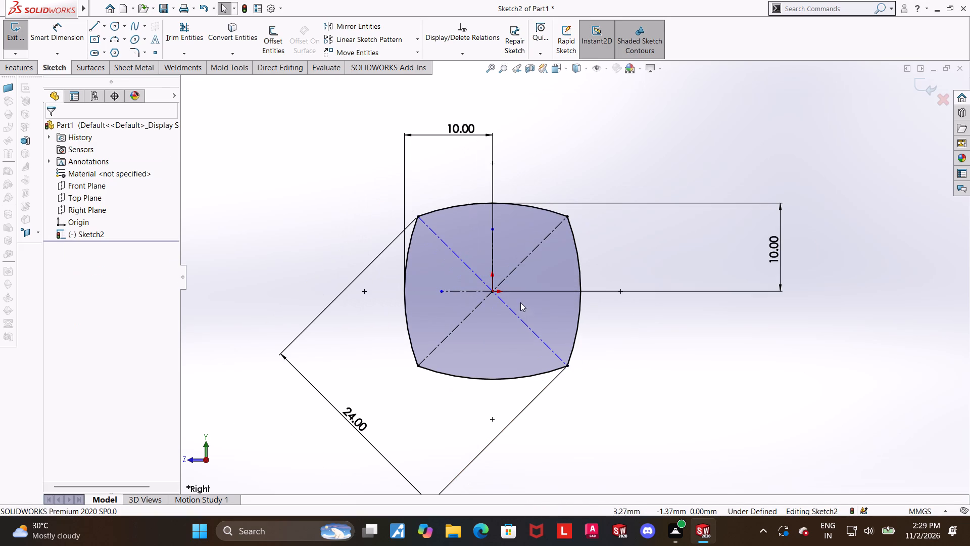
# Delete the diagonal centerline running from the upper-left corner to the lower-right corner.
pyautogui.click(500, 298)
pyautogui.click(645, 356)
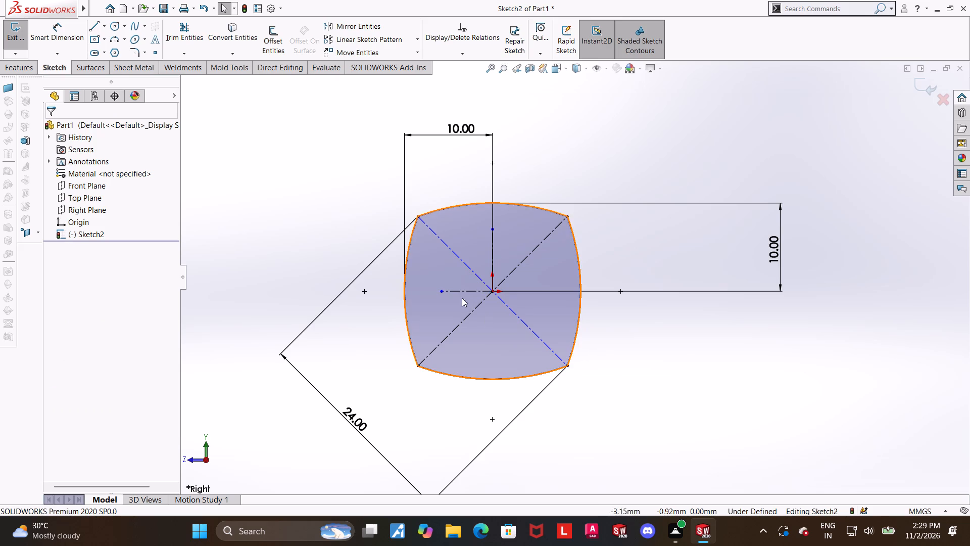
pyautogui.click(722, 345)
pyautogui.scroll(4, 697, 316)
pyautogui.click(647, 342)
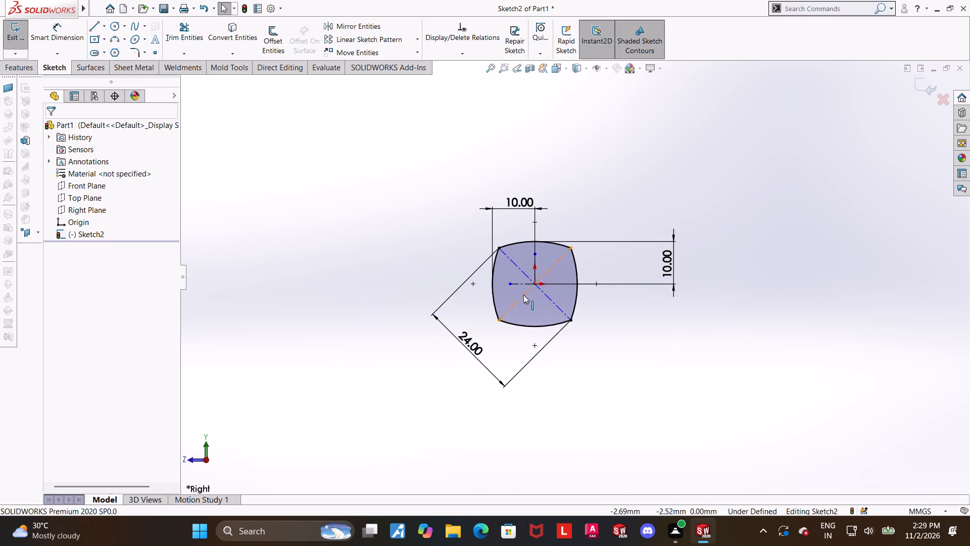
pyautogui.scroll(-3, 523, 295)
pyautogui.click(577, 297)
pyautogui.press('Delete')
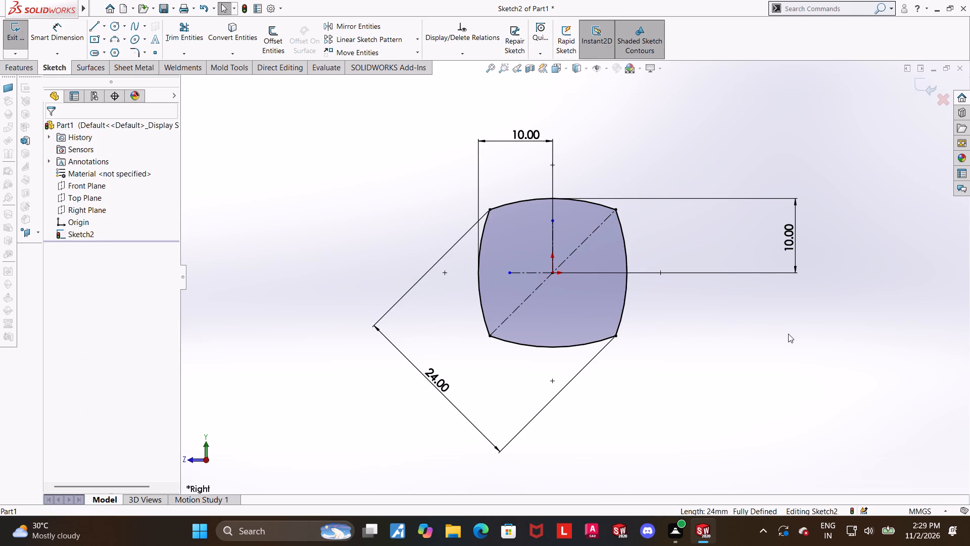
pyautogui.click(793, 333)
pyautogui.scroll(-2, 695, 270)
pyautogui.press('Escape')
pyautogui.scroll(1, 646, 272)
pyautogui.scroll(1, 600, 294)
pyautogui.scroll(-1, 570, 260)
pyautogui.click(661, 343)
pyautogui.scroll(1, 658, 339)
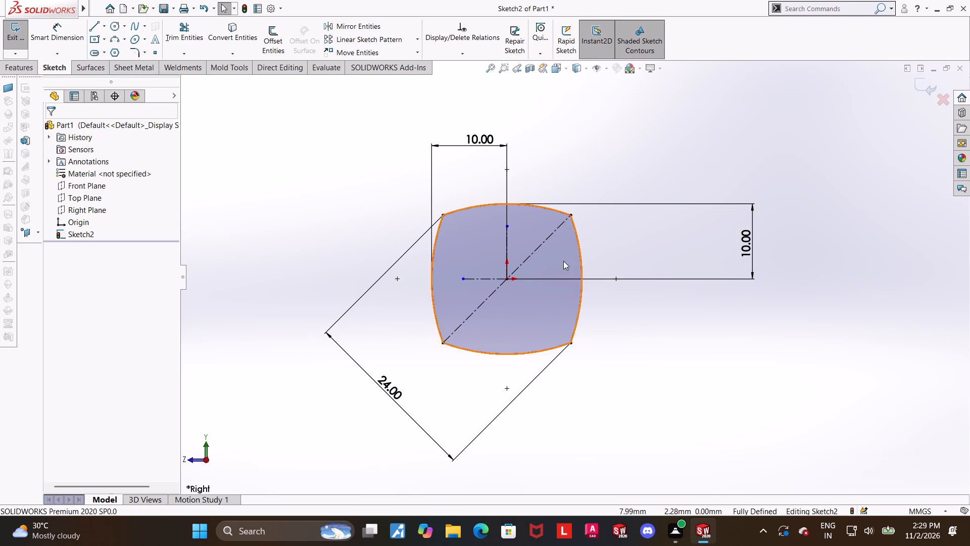
# Finish the four-arc profile and exit the sketch.
pyautogui.moveTo(560, 261); pyautogui.dragTo(592, 280, button='middle')
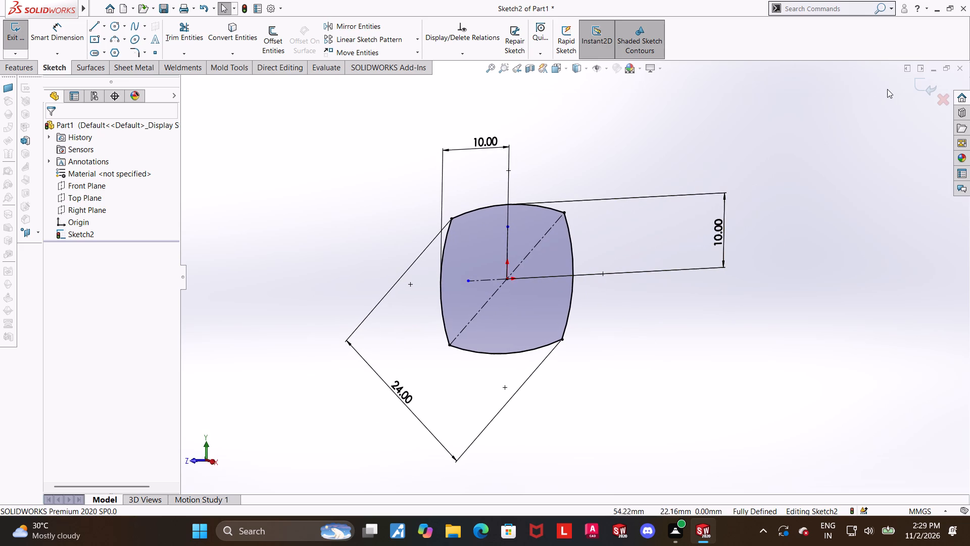
pyautogui.click(915, 84)
# Extrude the four-arc profile as a blind boss, 80 mm deep.
pyautogui.moveTo(470, 170); pyautogui.dragTo(474, 169, button='middle')
pyautogui.click(10, 64)
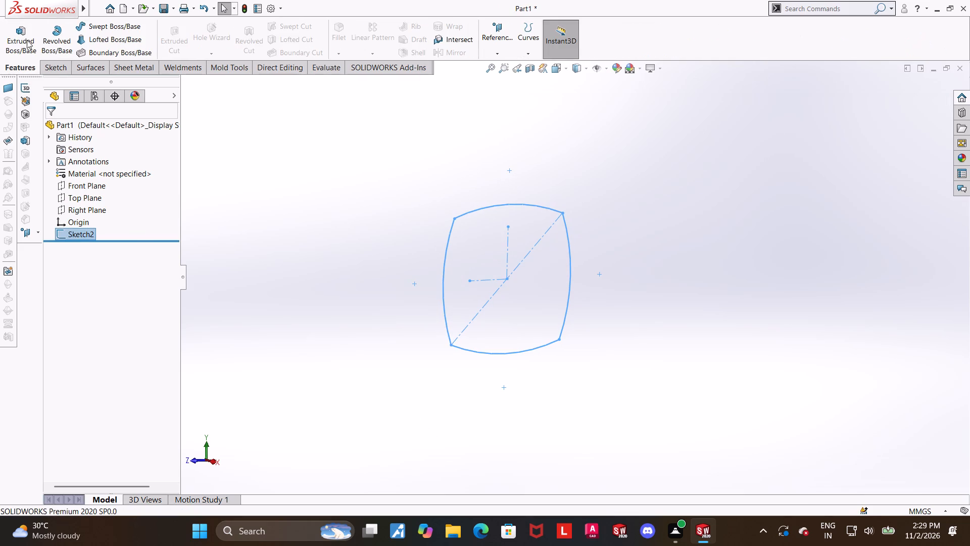
pyautogui.click(27, 40)
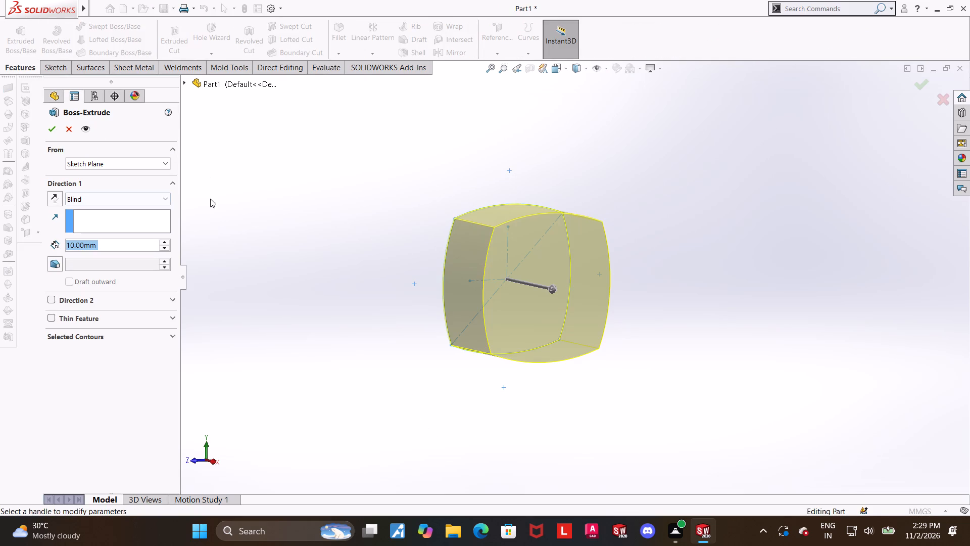
pyautogui.write('80')
pyautogui.press('Return')
pyautogui.click(46, 132)
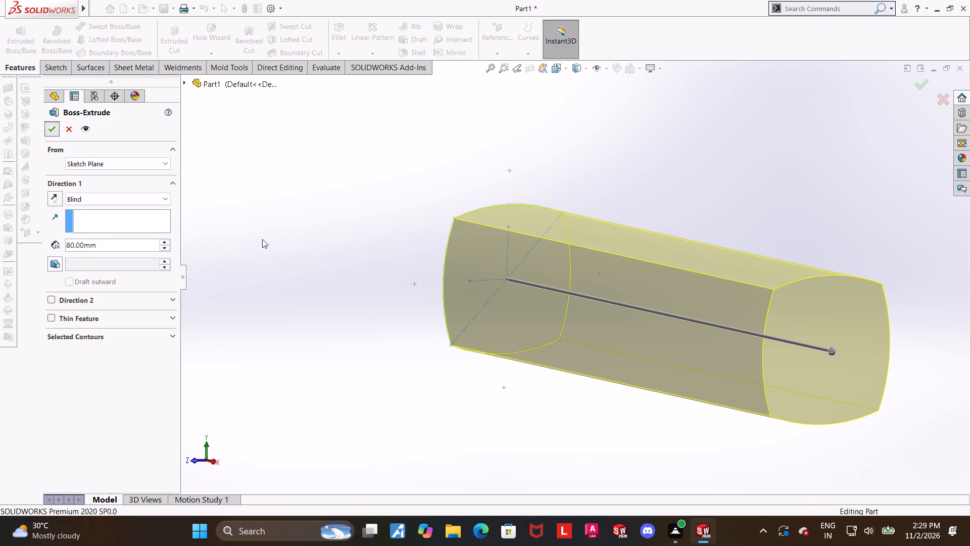
pyautogui.click(264, 244)
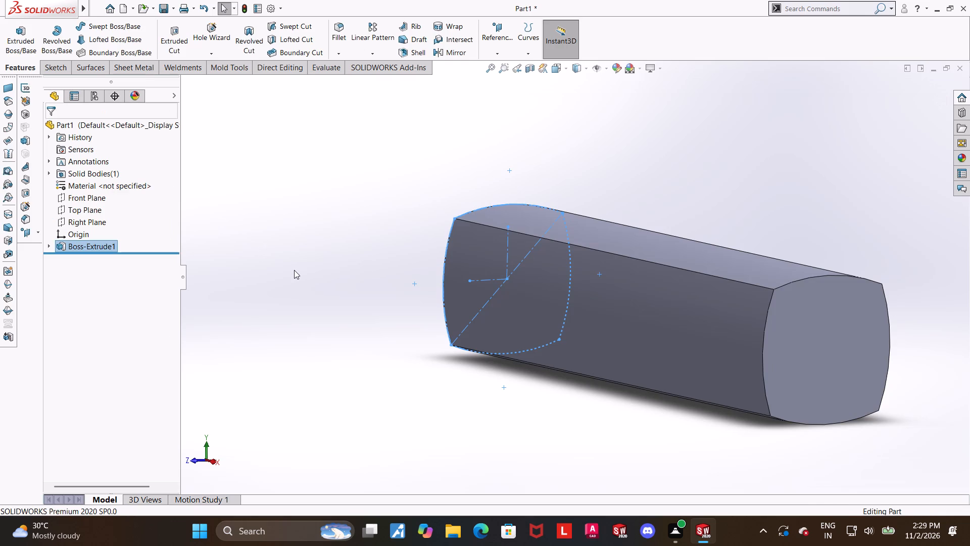
# Start a new sketch on the Front Plane and view it face-on.
pyautogui.moveTo(302, 269); pyautogui.dragTo(346, 269, button='middle')
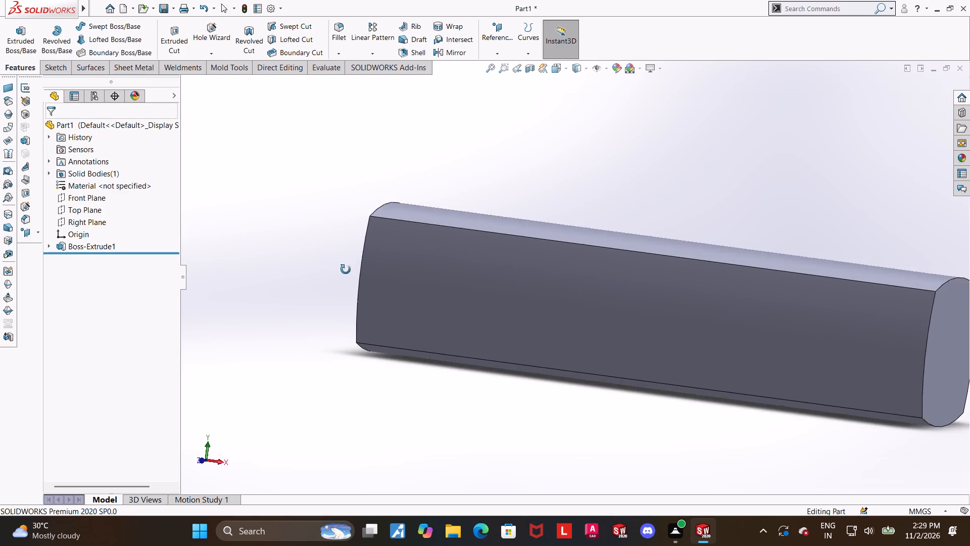
pyautogui.moveTo(346, 269); pyautogui.dragTo(319, 261, button='middle')
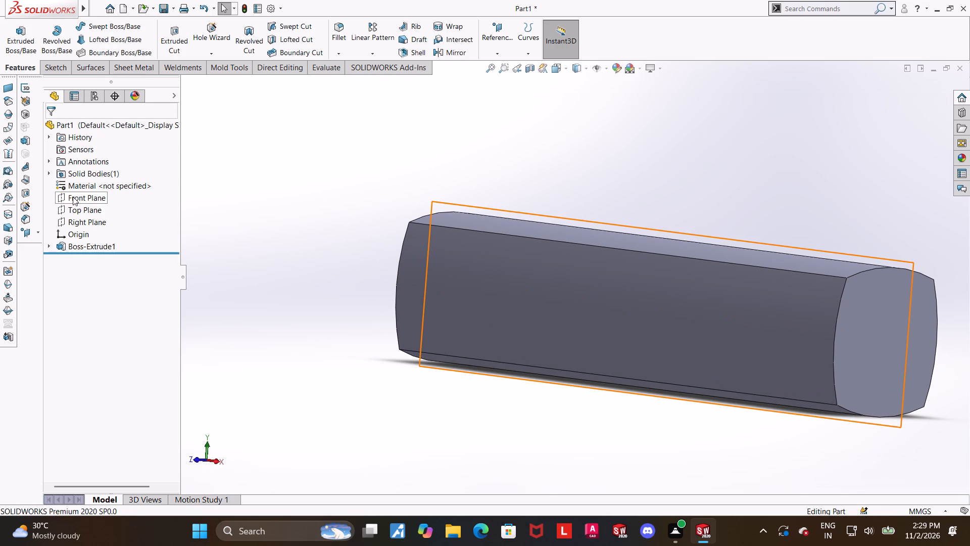
pyautogui.click(73, 197)
pyautogui.scroll(1, 648, 304)
pyautogui.moveTo(649, 304); pyautogui.dragTo(716, 358, button='middle')
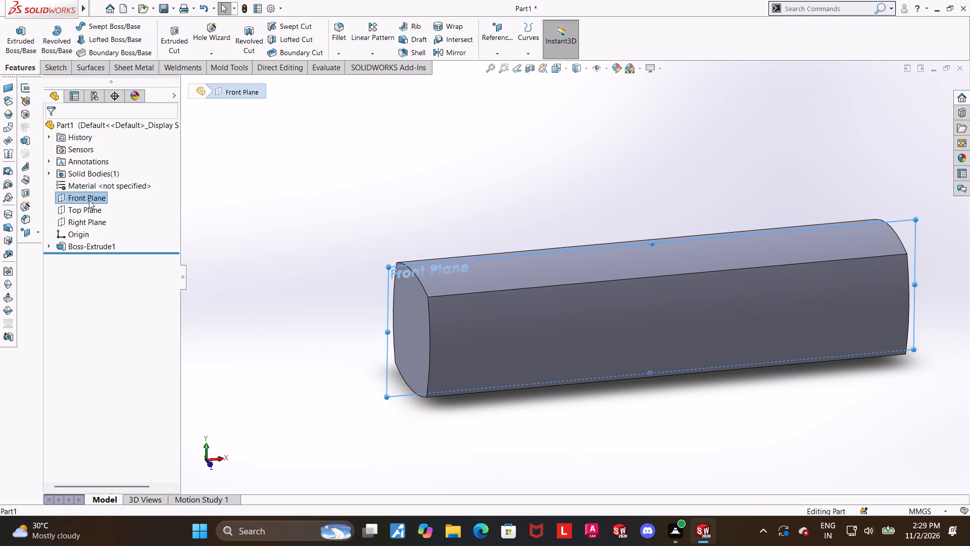
pyautogui.click(89, 200)
pyautogui.click(96, 184)
pyautogui.click(93, 256)
pyautogui.click(114, 247)
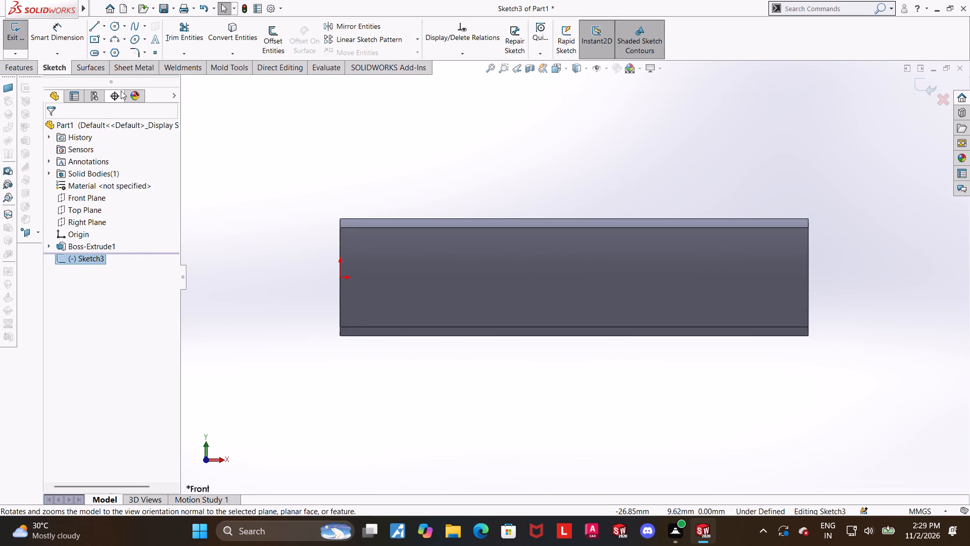
# Sketch two angled lines from the origin to the body's upper and lower edges, each ending about 12 mm along its length.
pyautogui.click(97, 25)
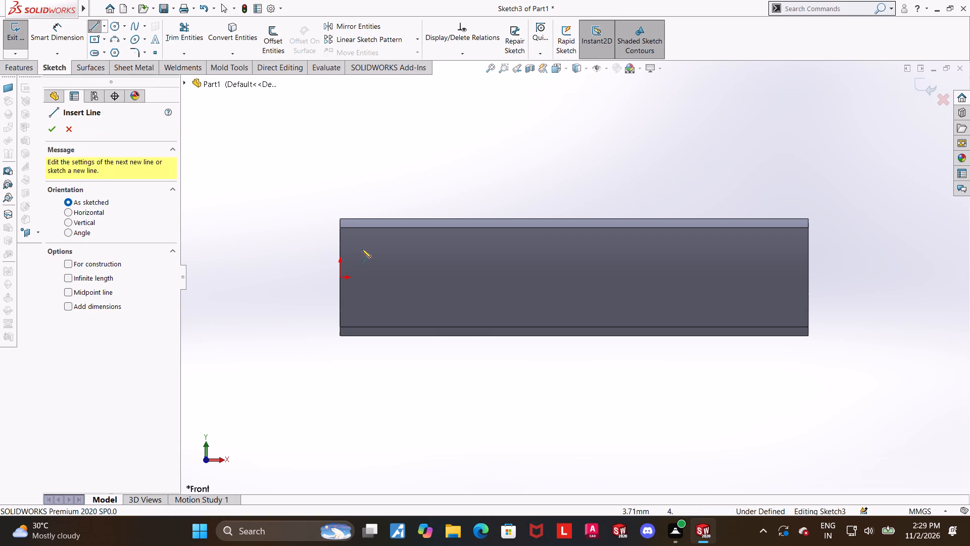
pyautogui.click(342, 278)
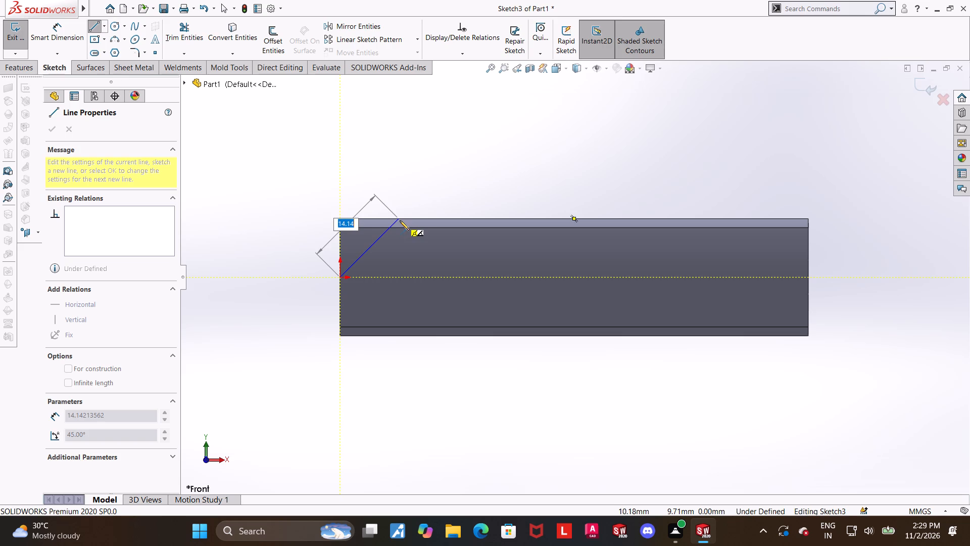
pyautogui.click(411, 218)
pyautogui.press('Escape')
pyautogui.press('Escape')
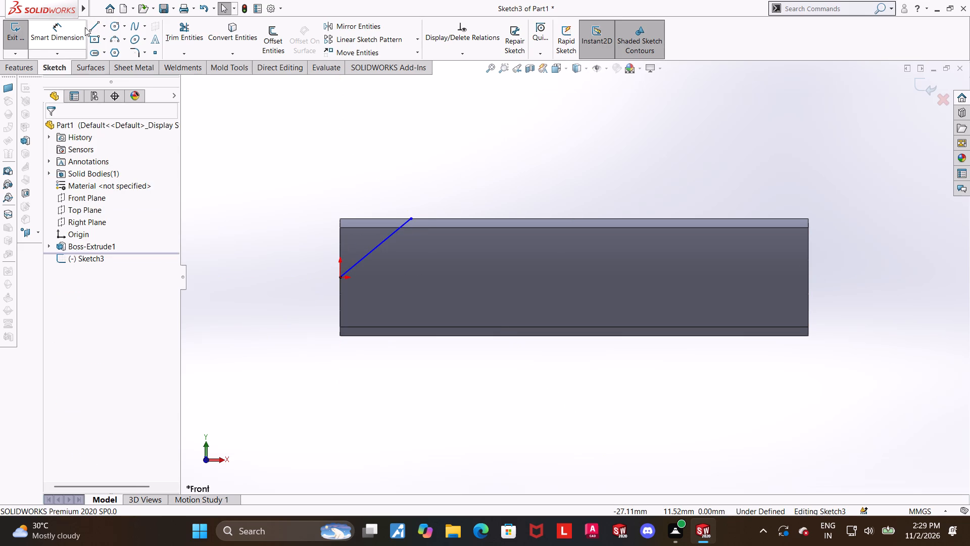
pyautogui.click(87, 27)
pyautogui.click(93, 30)
pyautogui.click(339, 276)
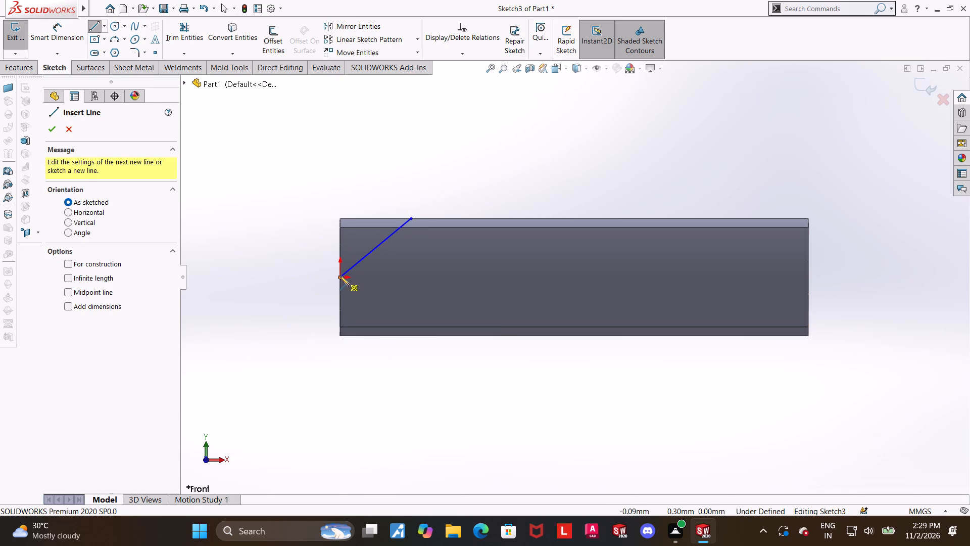
pyautogui.click(412, 334)
pyautogui.press('Escape')
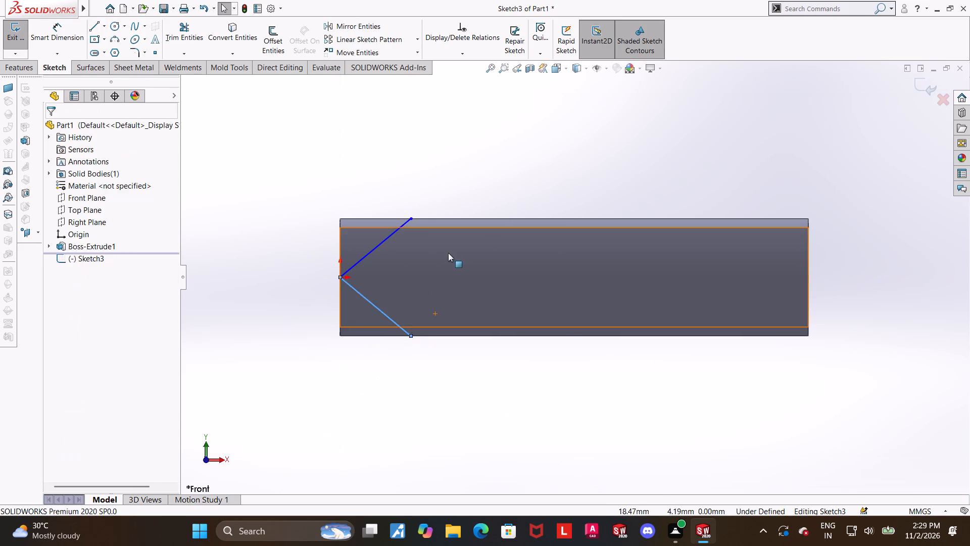
pyautogui.press('Escape')
# Align the outer endpoints of the two angled lines with a Vertical relation.
pyautogui.keyDown('ctrl'); pyautogui.click(412, 217); pyautogui.keyUp('ctrl')
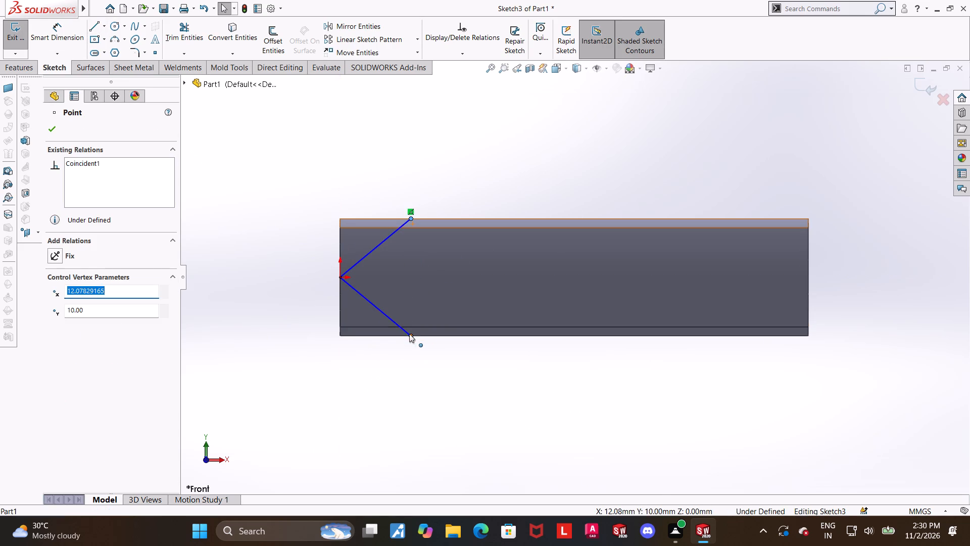
pyautogui.keyDown('ctrl'); pyautogui.click(409, 334); pyautogui.keyUp('ctrl')
pyautogui.click(59, 324)
pyautogui.click(426, 381)
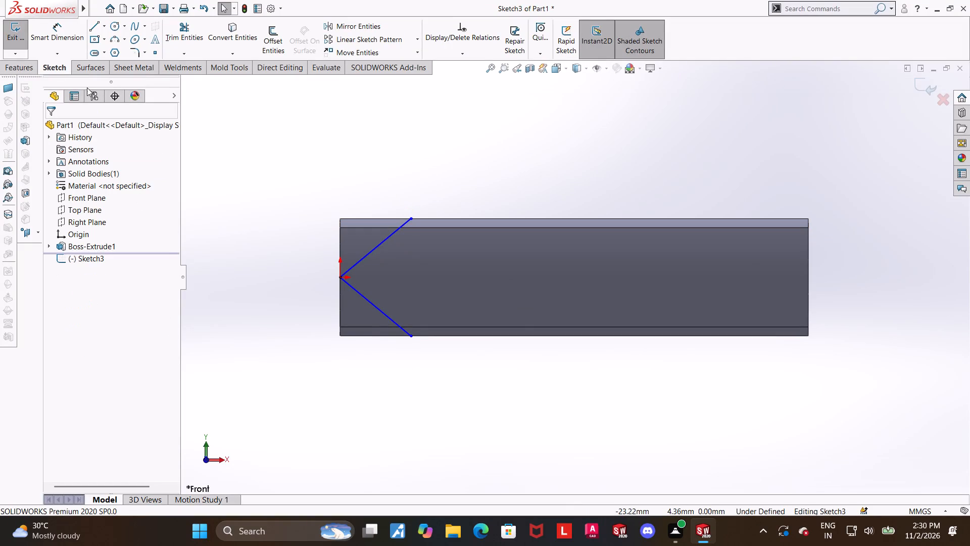
# Draw a short horizontal centerline from the origin between the two angled lines.
pyautogui.click(105, 26)
pyautogui.click(110, 56)
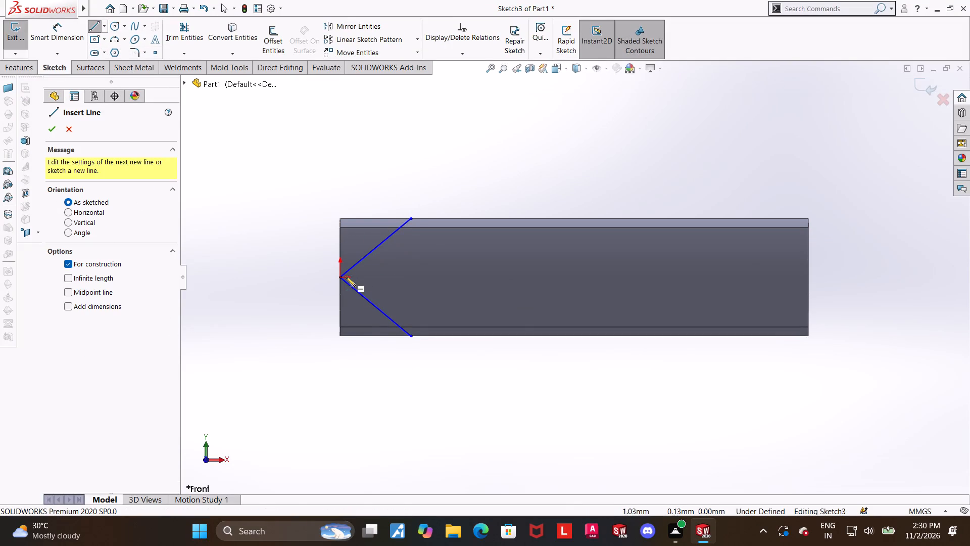
pyautogui.click(341, 278)
pyautogui.click(431, 275)
pyautogui.press('Escape')
pyautogui.press('Escape')
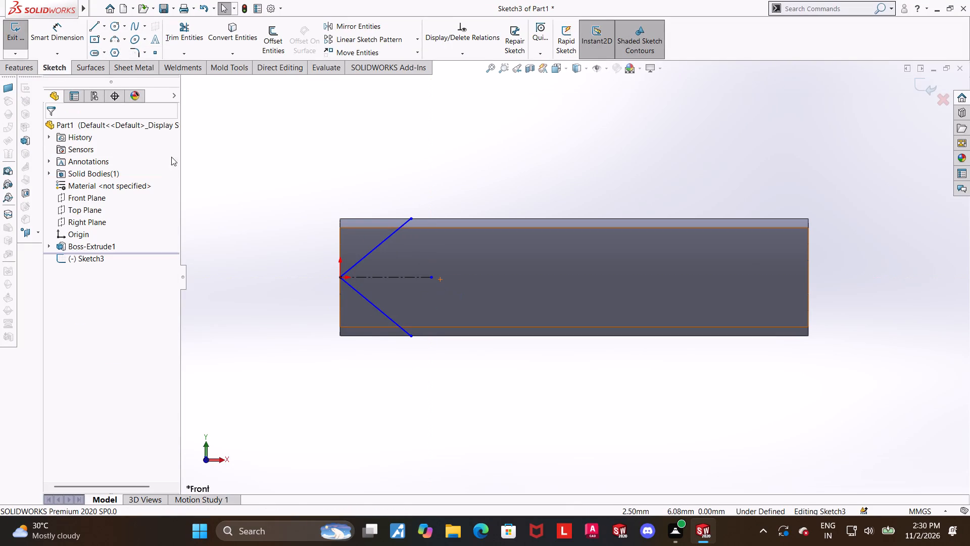
# Dimension the angle between the two angled lines as 72°.
pyautogui.click(44, 29)
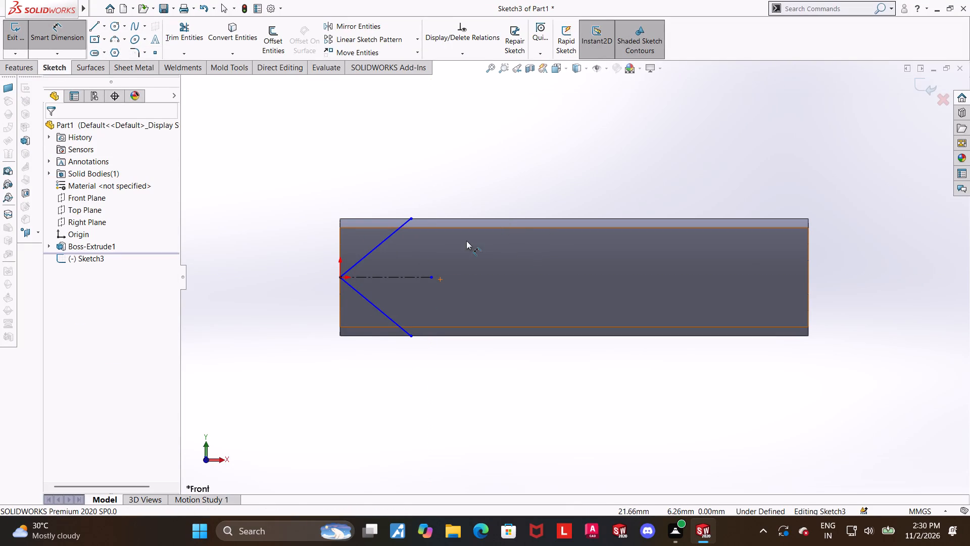
pyautogui.click(389, 237)
pyautogui.click(378, 311)
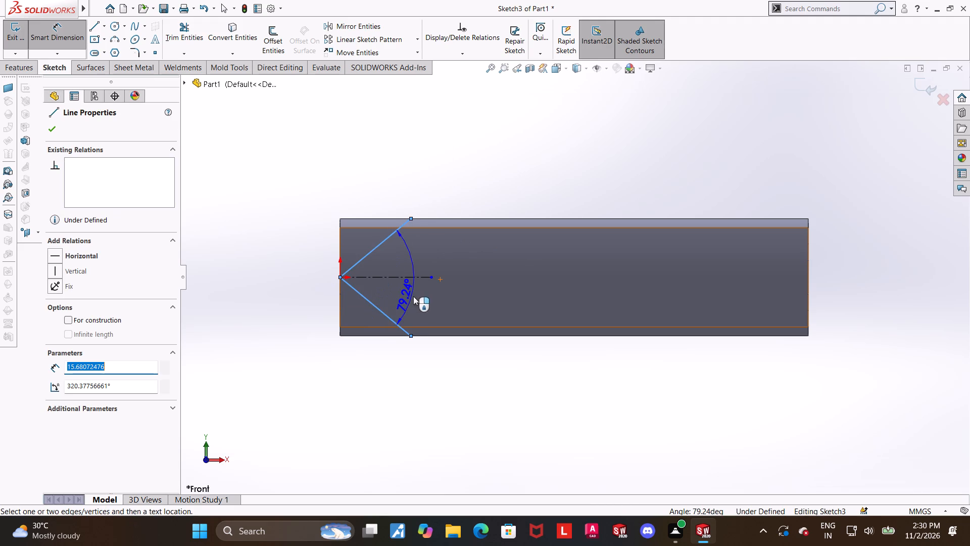
pyautogui.click(413, 296)
pyautogui.write('72')
pyautogui.press('Return')
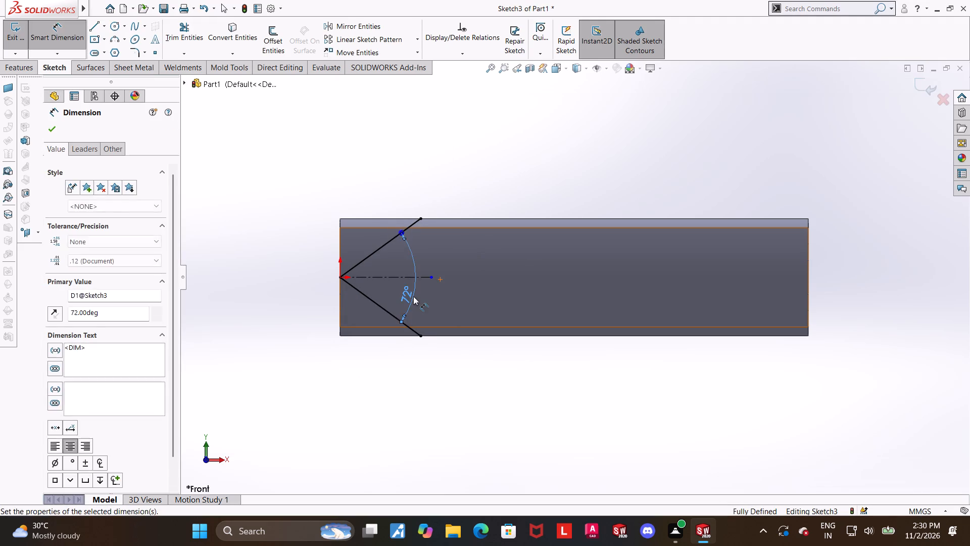
pyautogui.press('Escape')
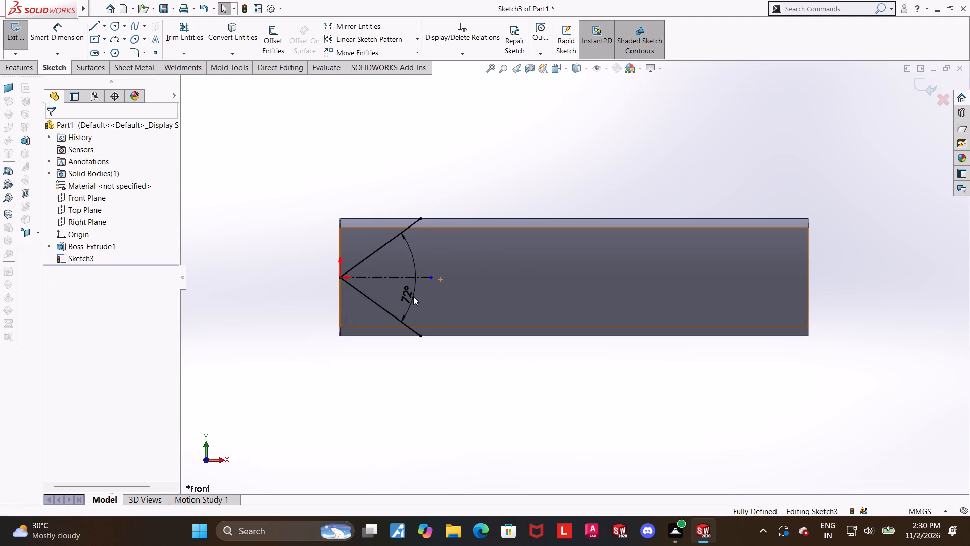
# Make the two angled lines symmetric about the horizontal centerline.
pyautogui.click(386, 245)
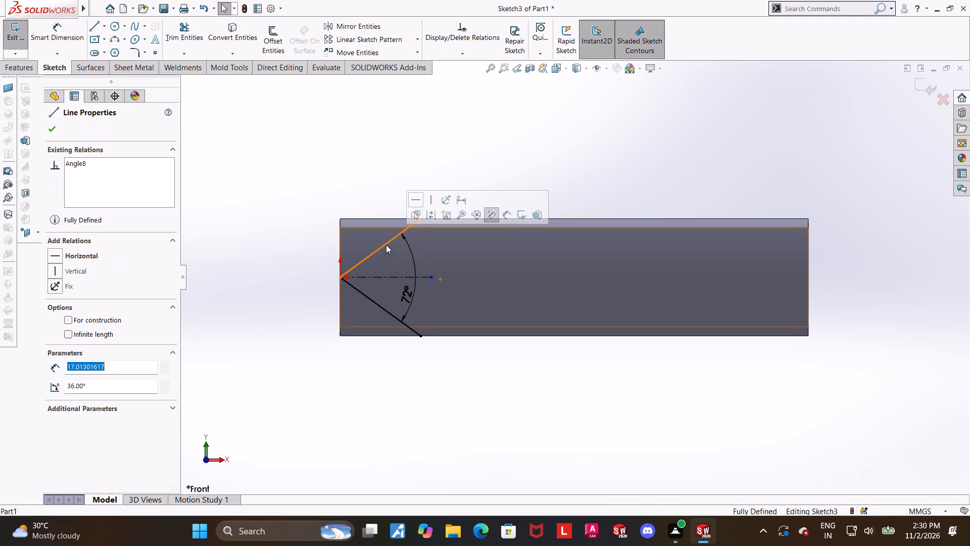
pyautogui.keyDown('ctrl'); pyautogui.click(380, 308); pyautogui.keyUp('ctrl')
pyautogui.keyDown('ctrl'); pyautogui.click(384, 275); pyautogui.keyUp('ctrl')
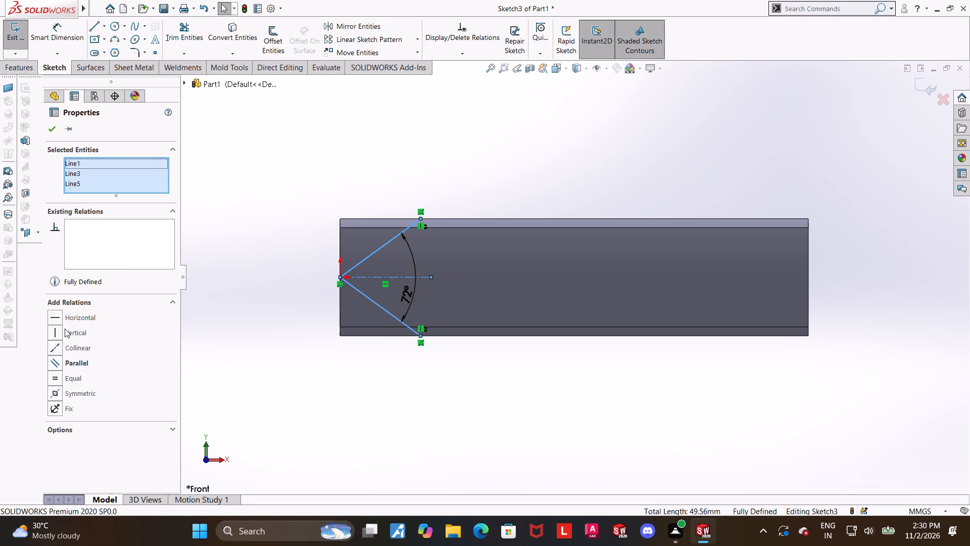
pyautogui.click(55, 389)
pyautogui.click(552, 389)
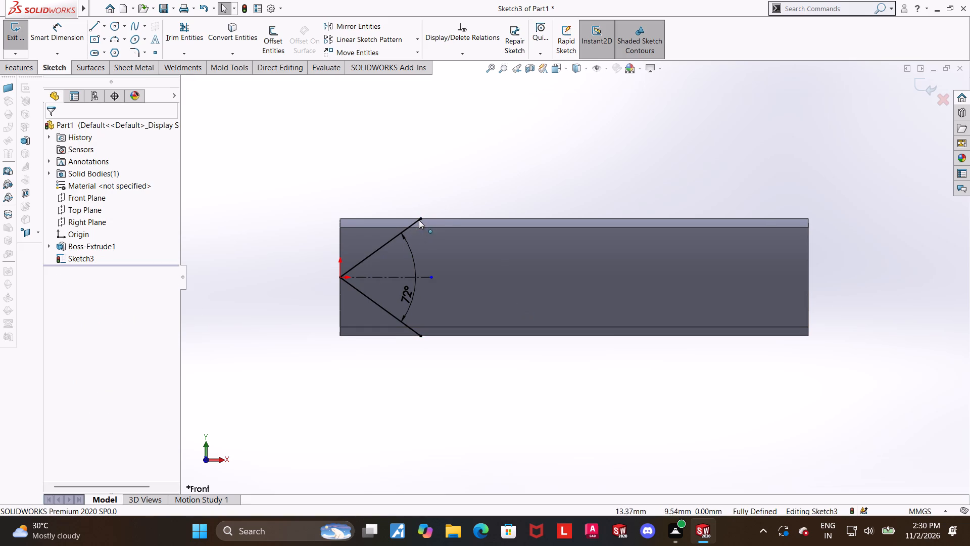
# Make the angled lines' outer endpoints coincident with the body's upper and lower silhouette edges.
pyautogui.click(435, 217)
pyautogui.keyDown('ctrl'); pyautogui.click(420, 217); pyautogui.keyUp('ctrl')
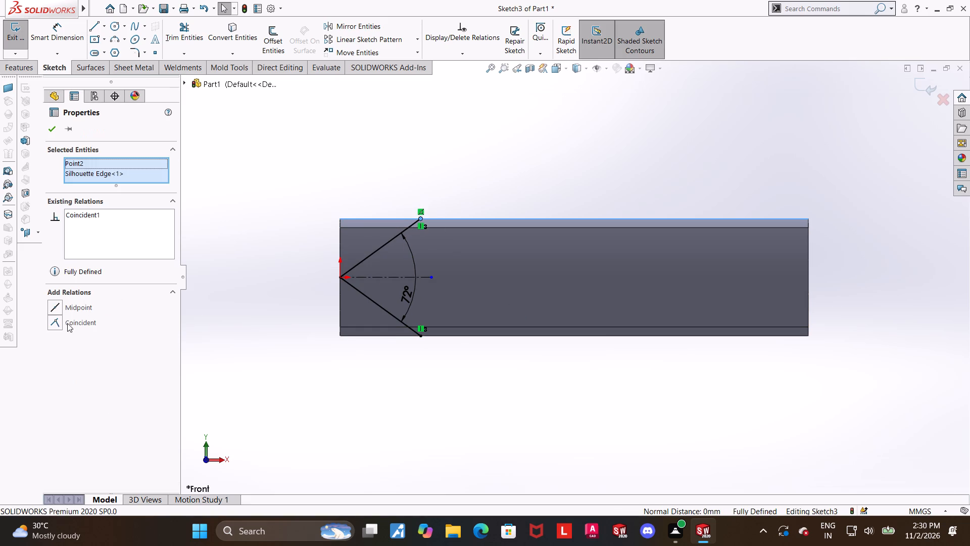
pyautogui.click(55, 323)
pyautogui.click(469, 389)
pyautogui.click(454, 337)
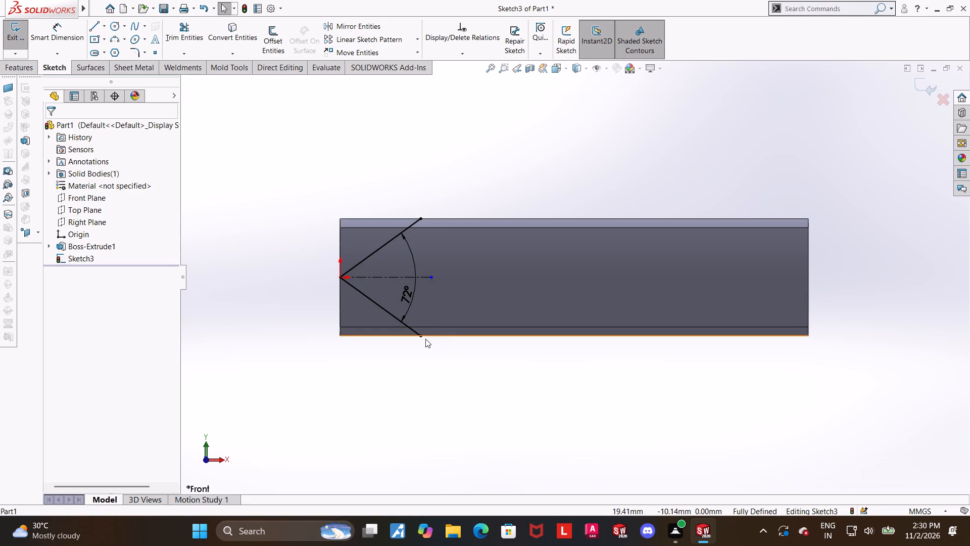
pyautogui.keyDown('ctrl'); pyautogui.click(423, 337); pyautogui.keyUp('ctrl')
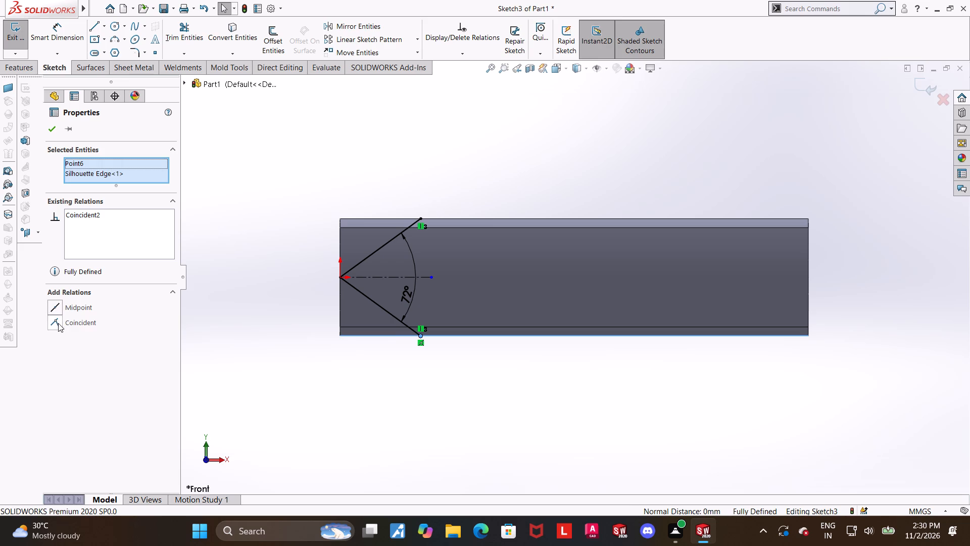
pyautogui.click(58, 323)
pyautogui.click(512, 406)
# Close the V-shaped profile with lines along the body's upper edge, origin-side end and lower edge, and exit the sketch.
pyautogui.scroll(2, 521, 320)
pyautogui.scroll(-1, 457, 240)
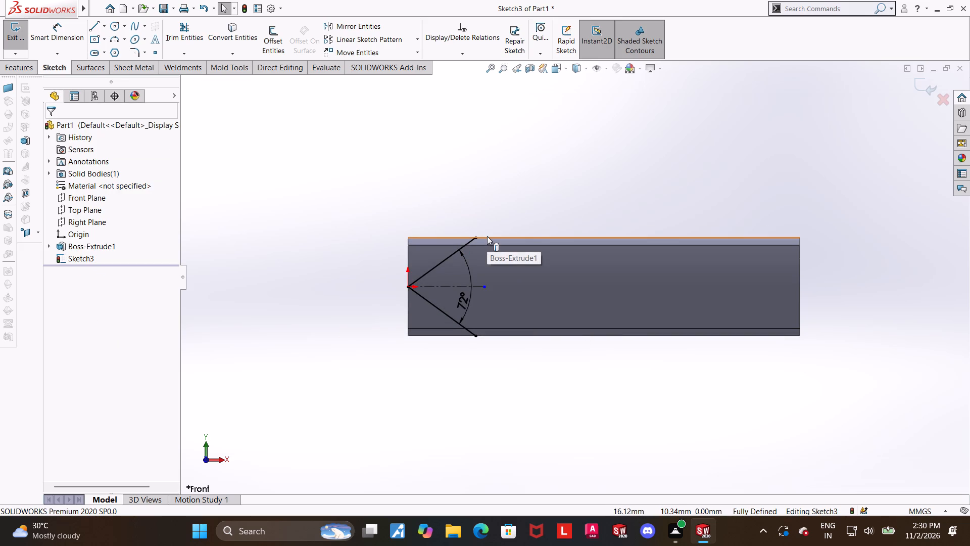
pyautogui.scroll(3, 491, 248)
pyautogui.scroll(-1, 671, 275)
pyautogui.scroll(-1, 581, 276)
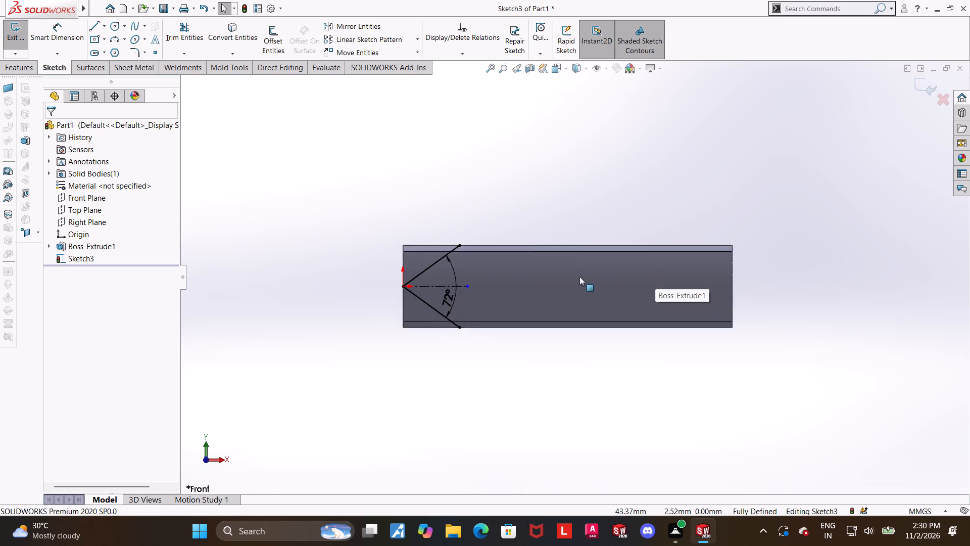
pyautogui.scroll(-1, 579, 277)
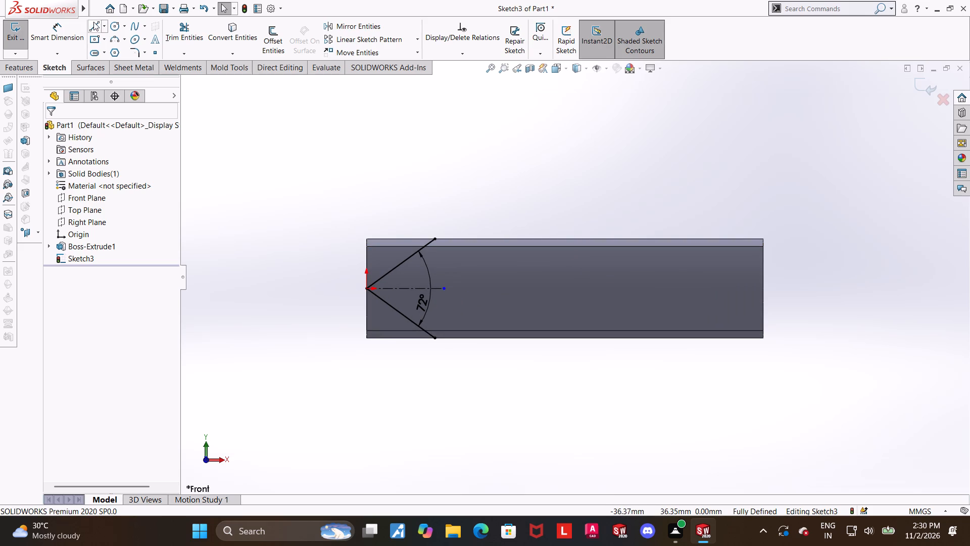
pyautogui.click(92, 20)
pyautogui.click(435, 236)
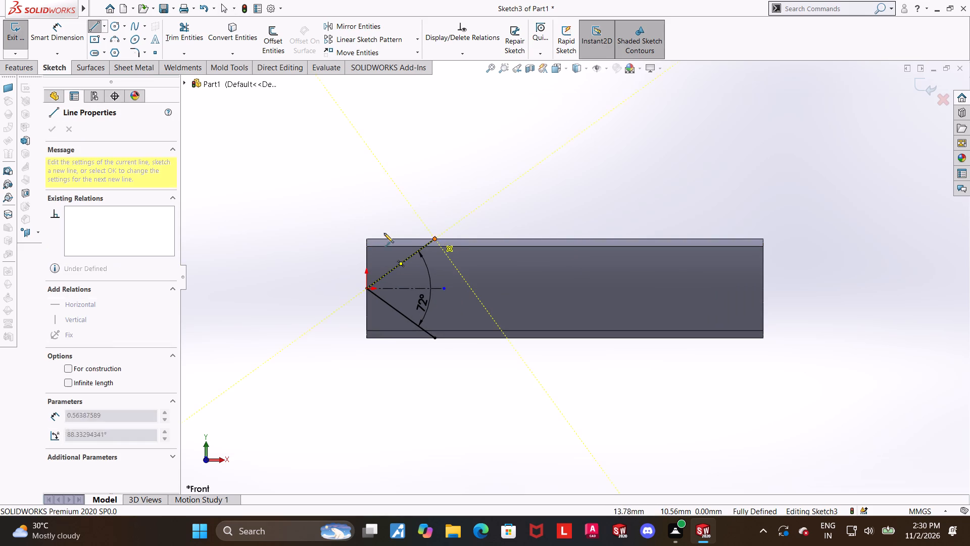
pyautogui.click(368, 239)
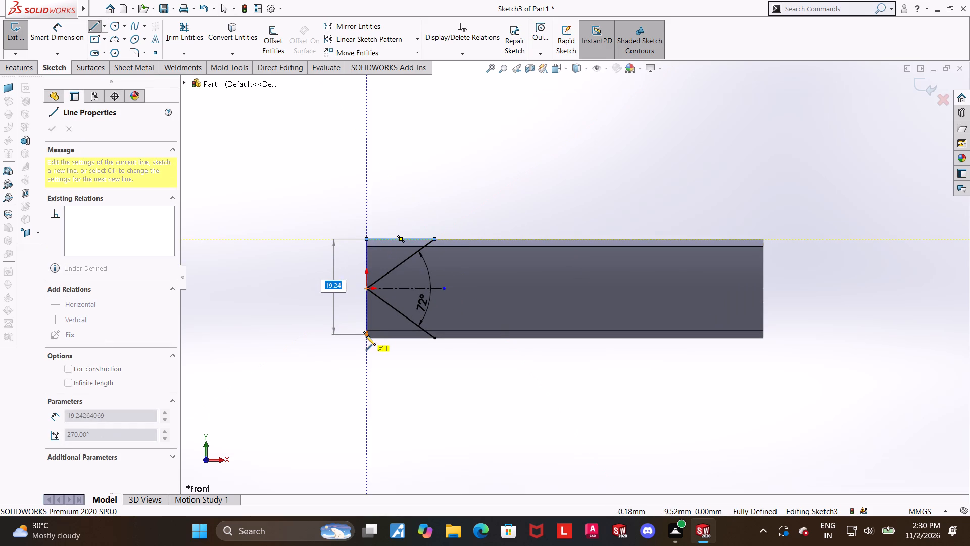
pyautogui.moveTo(366, 339); pyautogui.dragTo(371, 339)
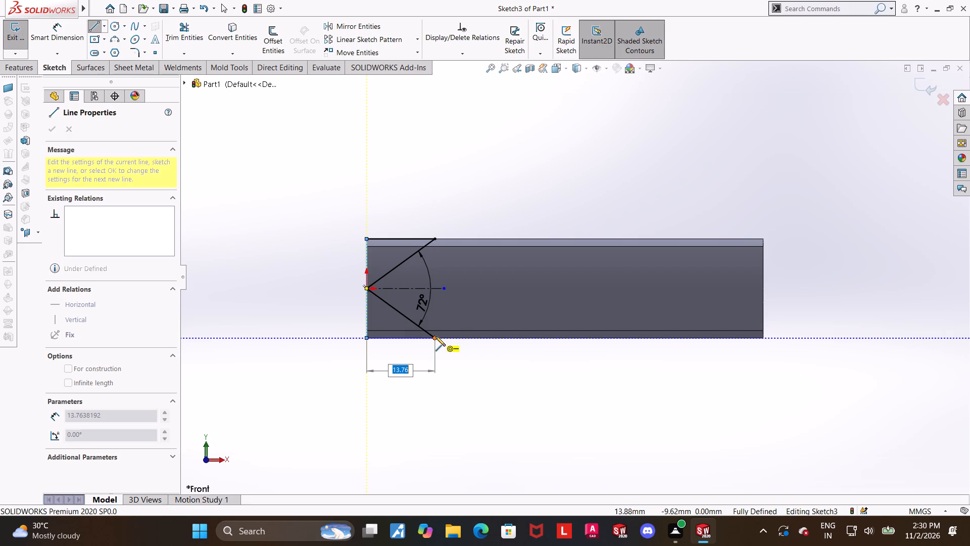
pyautogui.click(435, 336)
pyautogui.press('Escape')
pyautogui.press('Escape')
pyautogui.press('Escape')
pyautogui.press('Escape')
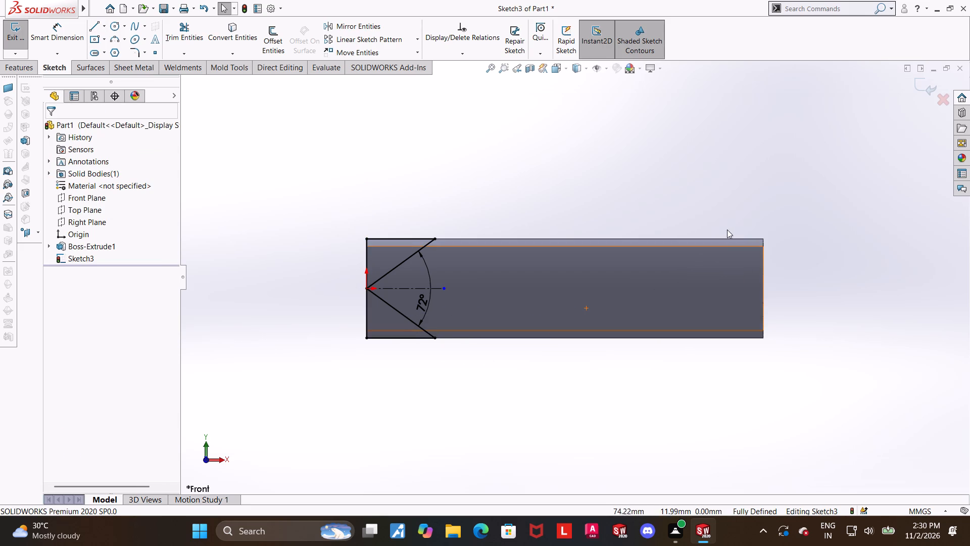
pyautogui.moveTo(718, 233); pyautogui.dragTo(684, 246, button='middle')
pyautogui.click(927, 81)
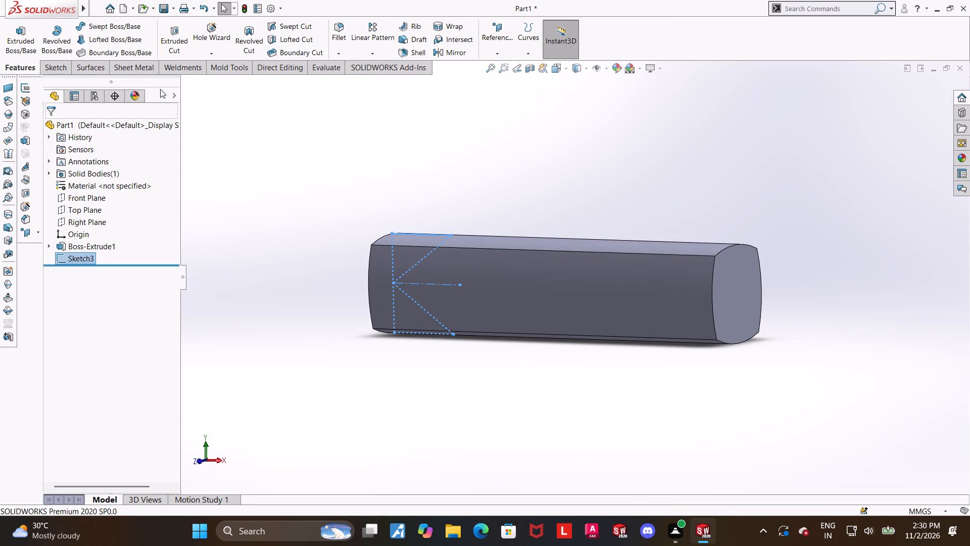
# Cut-extrude the upper and lower triangular regions of the V-shaped sketch using Through All - Both to point the body's end.
pyautogui.click(170, 53)
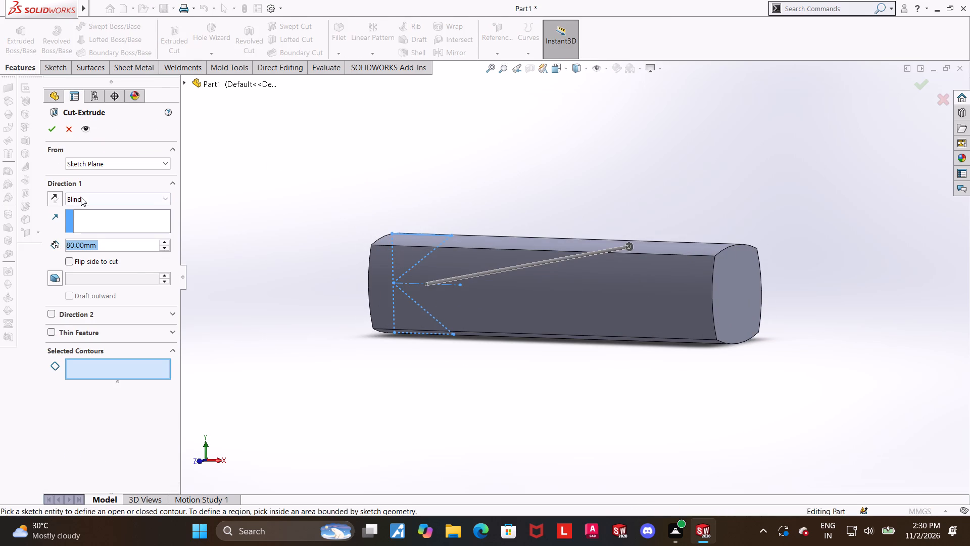
pyautogui.click(85, 199)
pyautogui.click(91, 226)
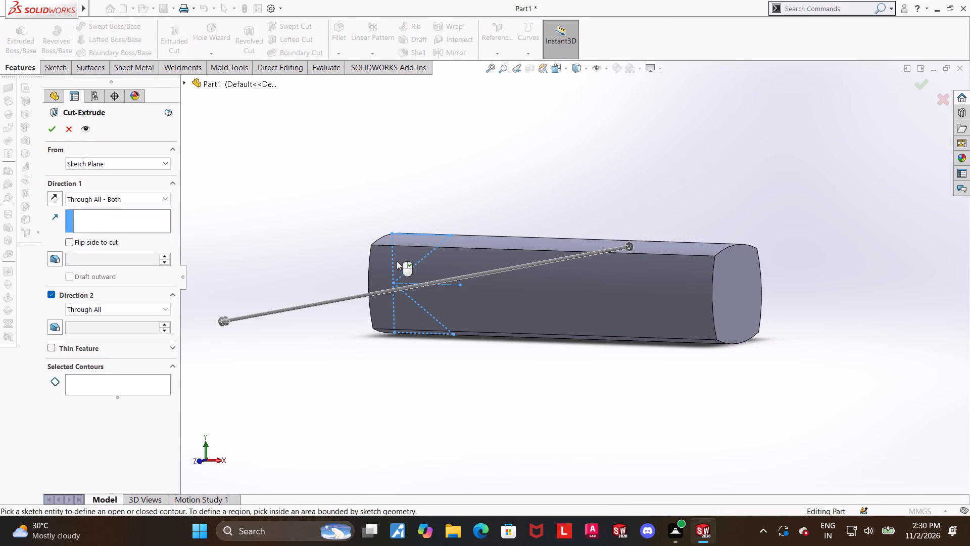
pyautogui.doubleClick(98, 386)
pyautogui.click(414, 247)
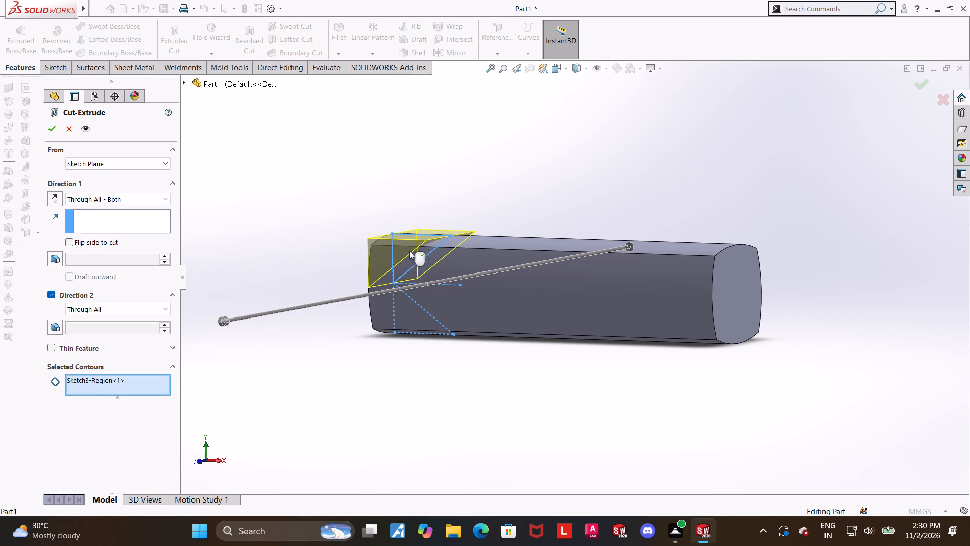
pyautogui.click(406, 316)
pyautogui.click(49, 131)
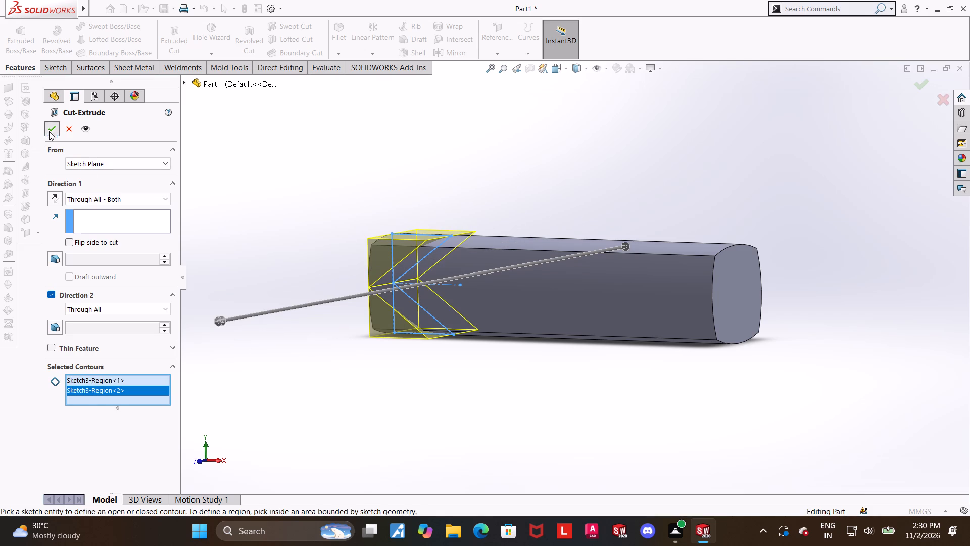
pyautogui.click(335, 366)
pyautogui.hotkey('ctrl', '7')
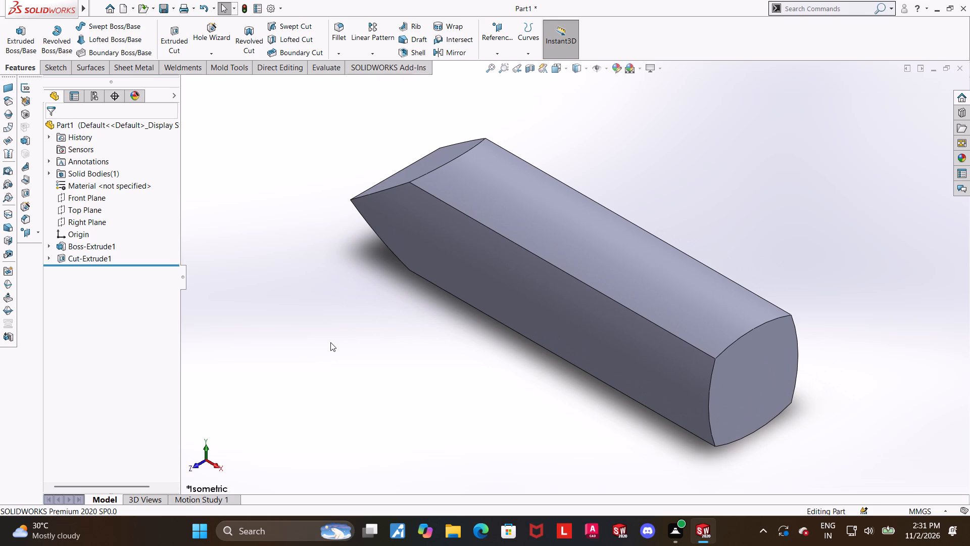
# Start a new sketch on the Front Plane and view it face-on.
pyautogui.click(91, 198)
pyautogui.click(98, 185)
pyautogui.click(96, 260)
pyautogui.click(96, 270)
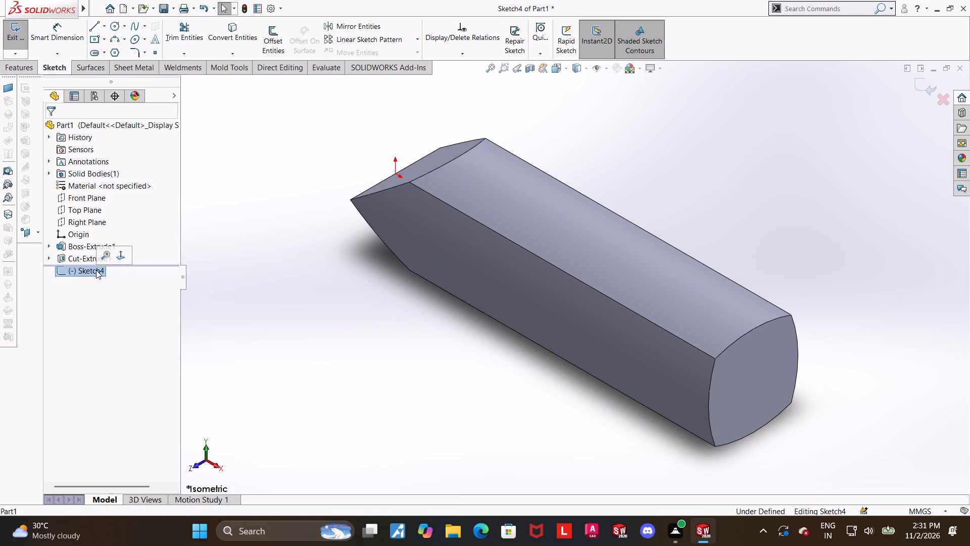
pyautogui.click(120, 256)
# Sketch an angled line about 16 mm long inward from the body's upper edge near the flat end, continued by a horizontal line toward the tip.
pyautogui.scroll(3, 622, 257)
pyautogui.scroll(-2, 716, 262)
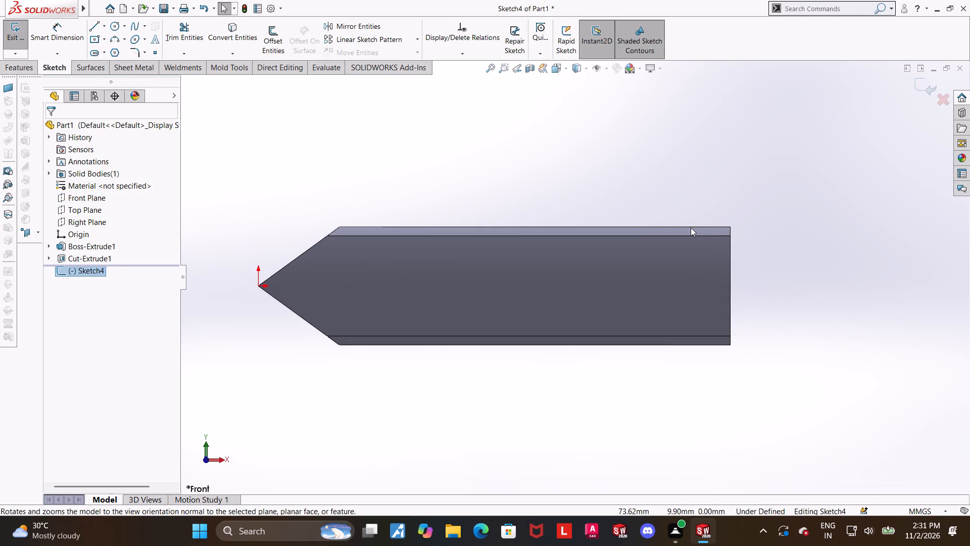
pyautogui.scroll(-1, 637, 240)
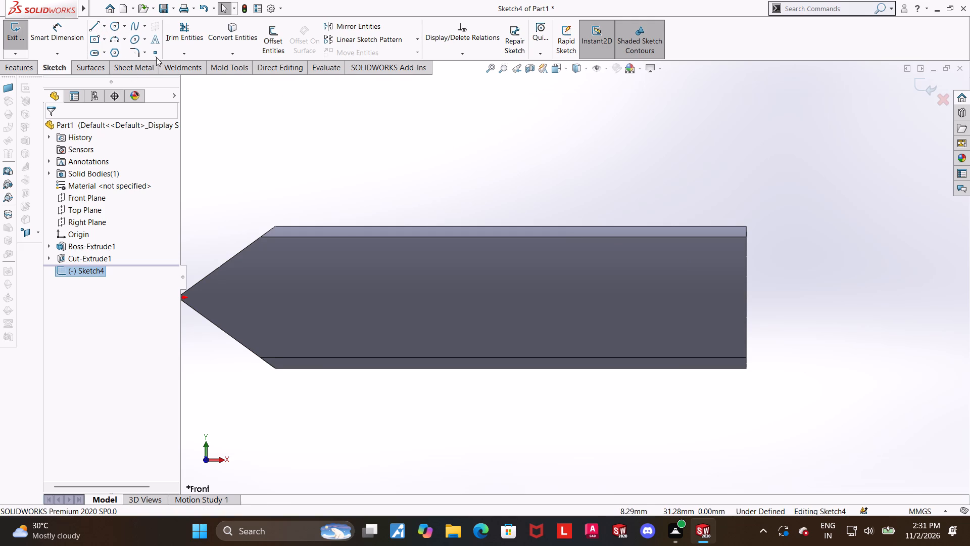
pyautogui.click(100, 25)
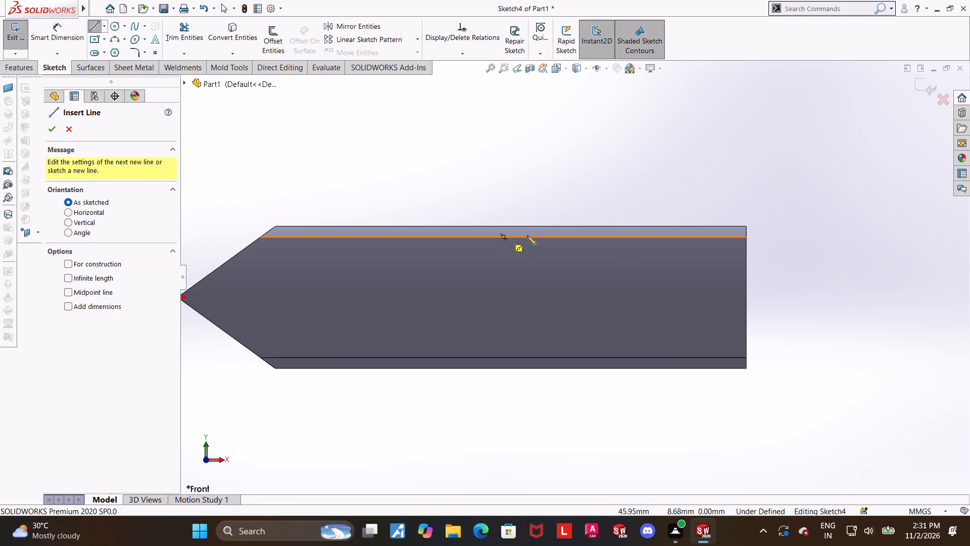
pyautogui.click(692, 225)
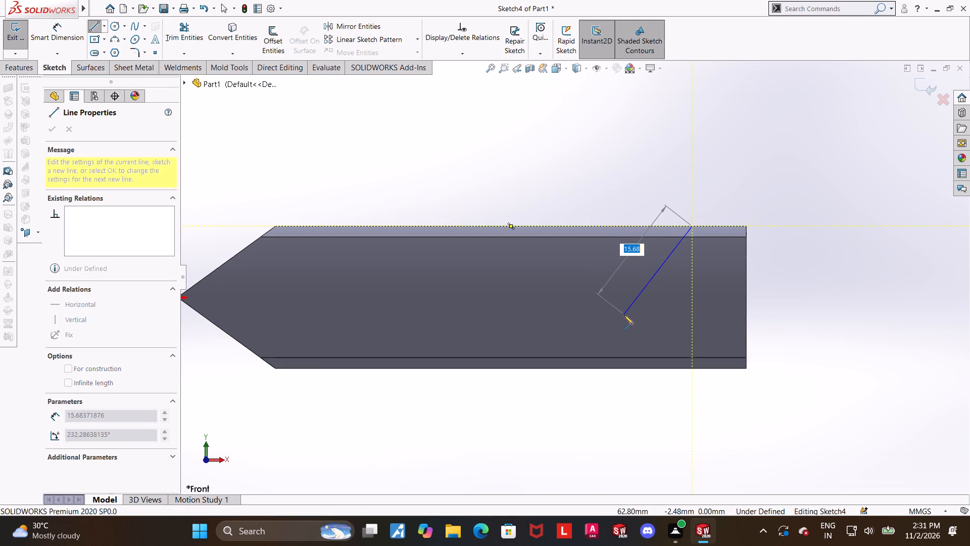
pyautogui.click(624, 316)
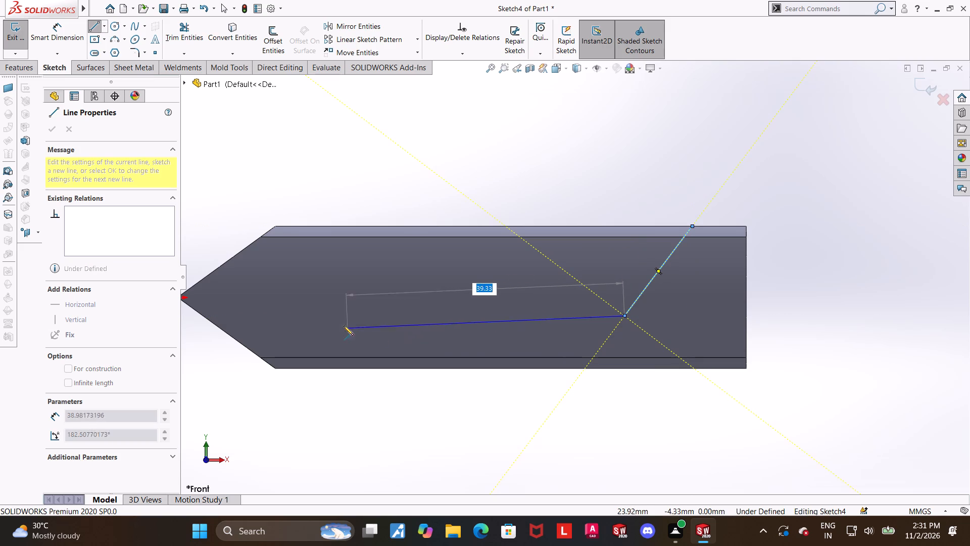
pyautogui.click(331, 314)
pyautogui.press('Escape')
pyautogui.scroll(2, 367, 305)
pyautogui.press('Escape')
pyautogui.press('Escape')
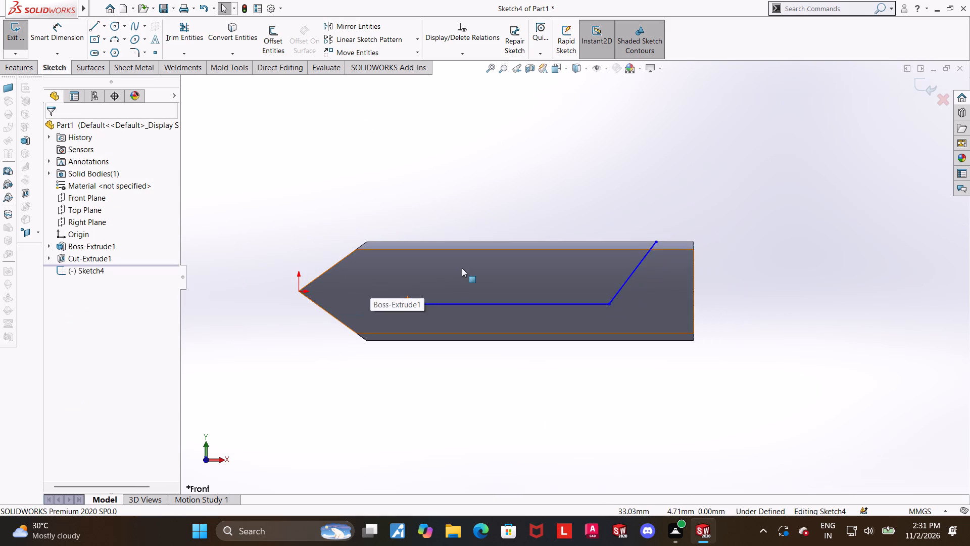
# Add a semicircular centerpoint arc at the horizontal line's tip-side end, centered level with the origin.
pyautogui.scroll(-2, 462, 268)
pyautogui.press('Escape')
pyautogui.press('Escape')
pyautogui.click(124, 39)
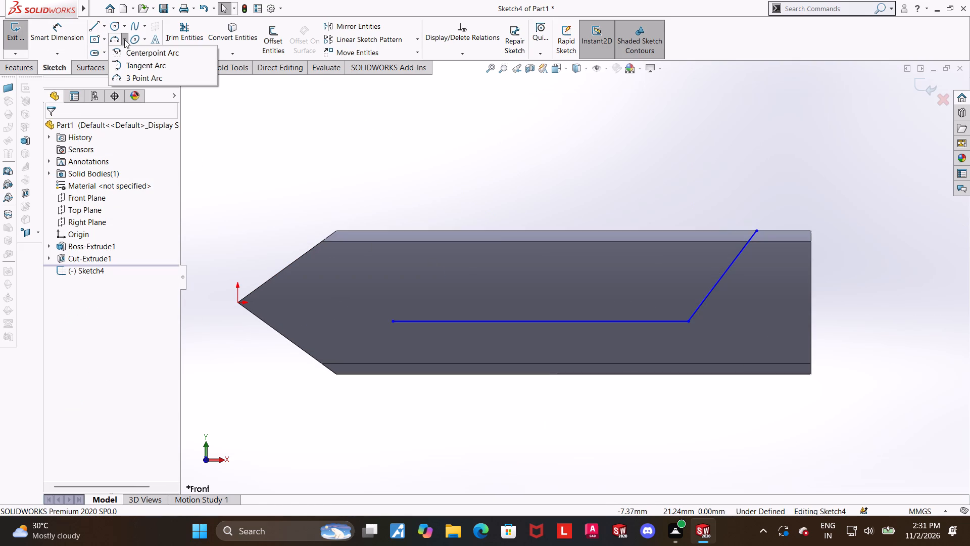
pyautogui.click(127, 53)
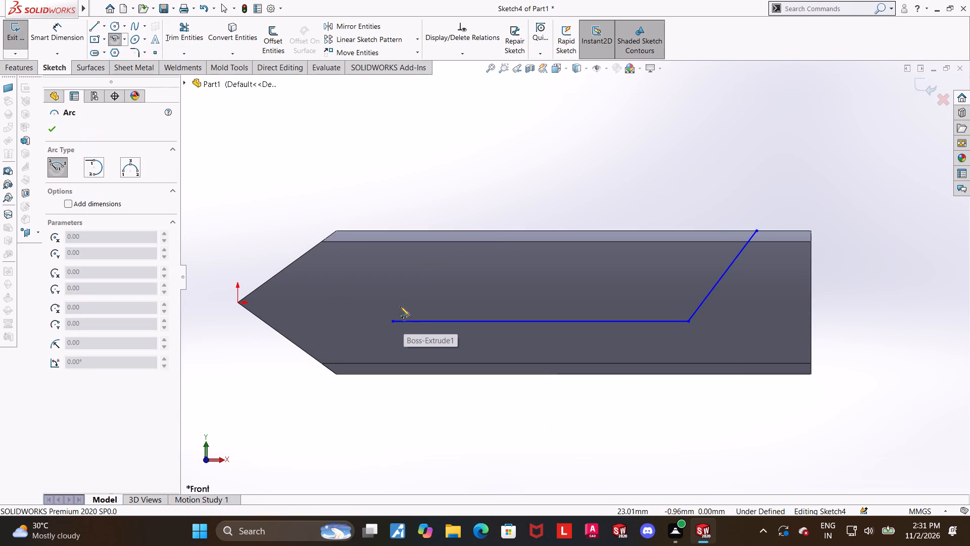
pyautogui.click(394, 303)
pyautogui.click(394, 321)
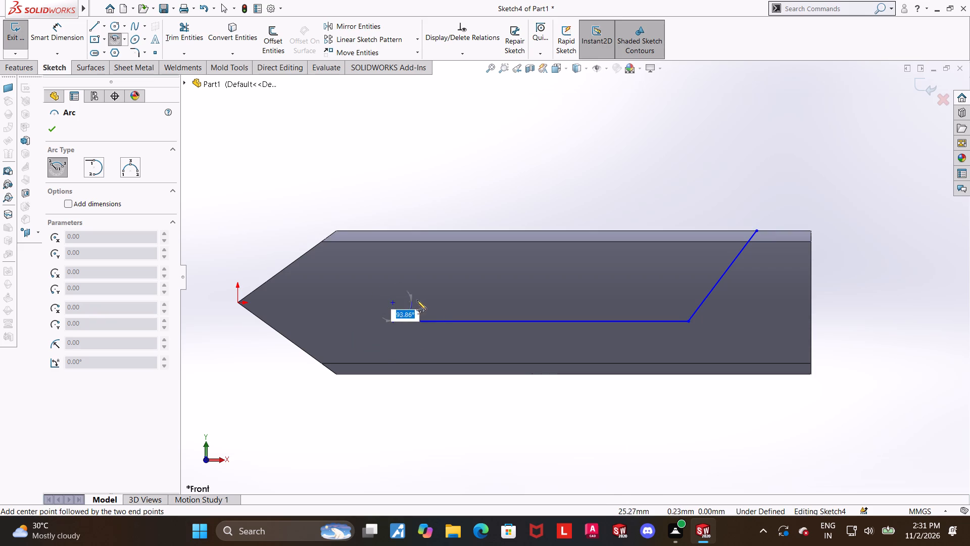
pyautogui.click(391, 286)
pyautogui.press('Escape')
pyautogui.press('Escape')
pyautogui.press('Escape')
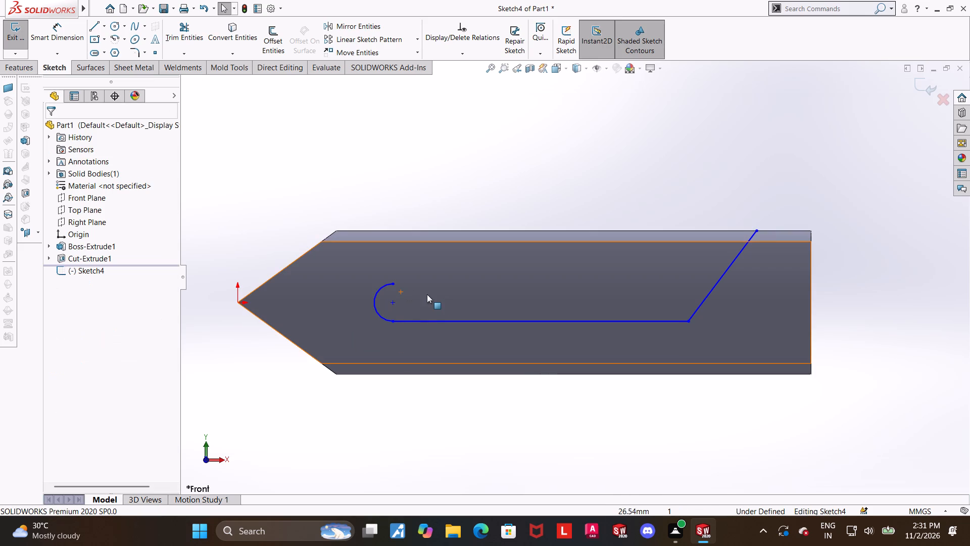
# Sketch a horizontal line about 35 mm long from the arc's upper end, continued by an angled line about 10 mm long to the body's upper edge.
pyautogui.click(95, 26)
pyautogui.click(393, 284)
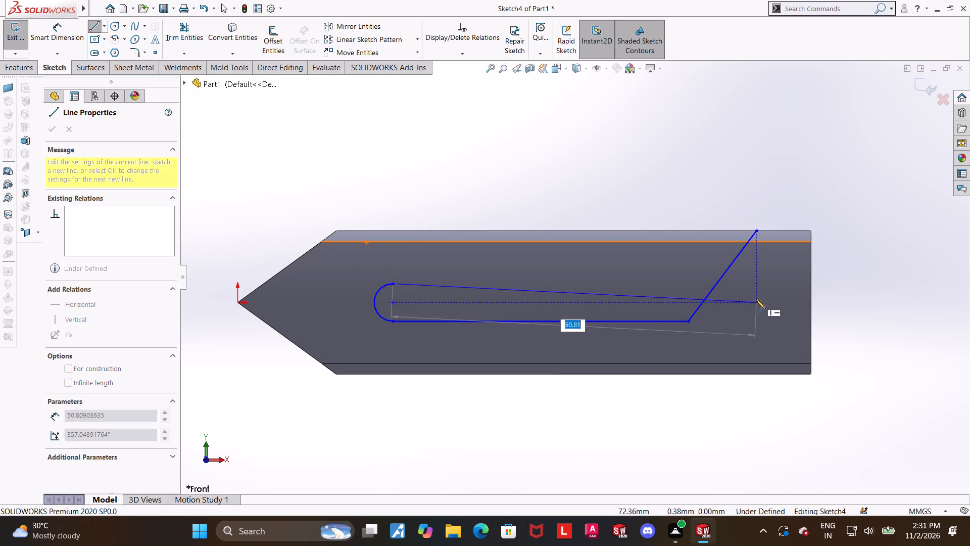
pyautogui.click(645, 287)
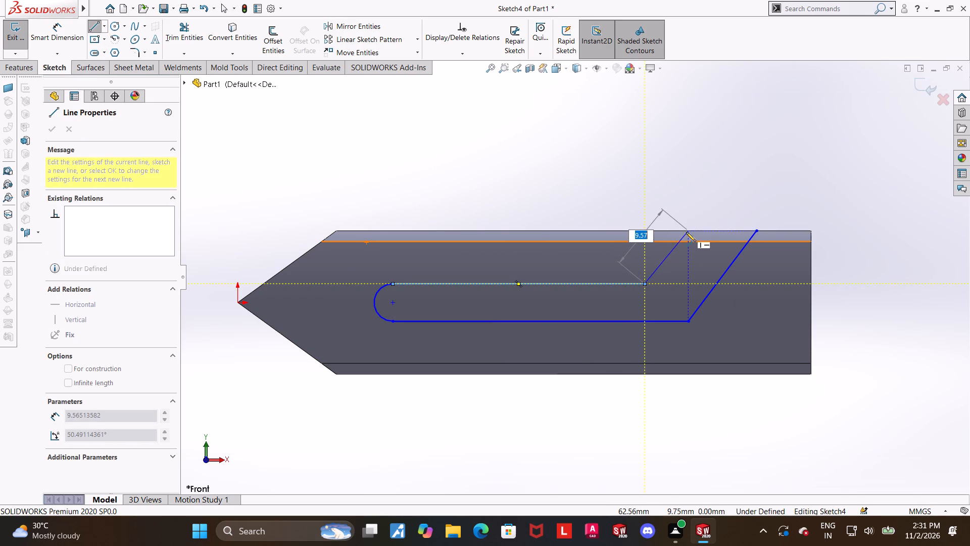
pyautogui.click(686, 230)
pyautogui.press('Escape')
pyautogui.press('Escape')
pyautogui.press('Escape')
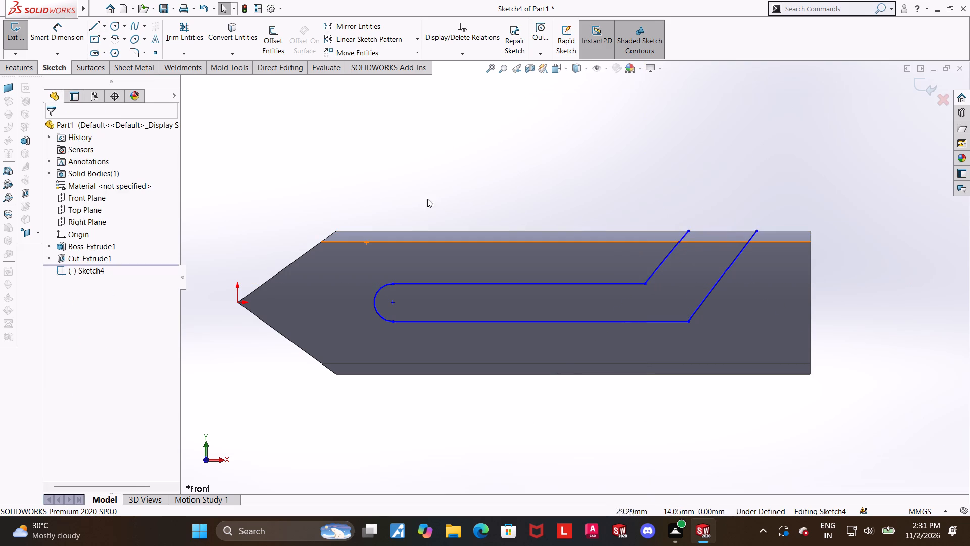
# Dimension the outer angled line's upper endpoint 8 mm from the body's flat end.
pyautogui.click(77, 30)
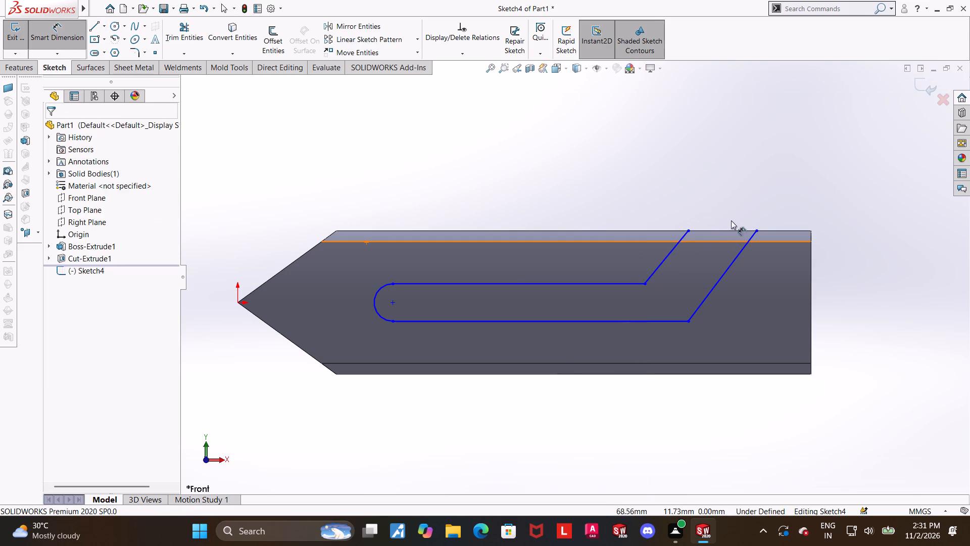
pyautogui.click(757, 232)
pyautogui.click(810, 244)
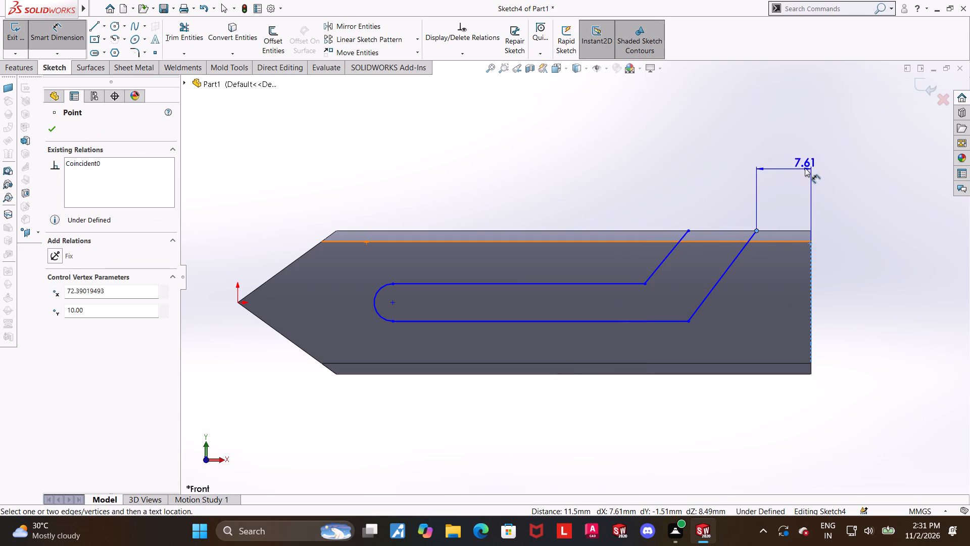
pyautogui.click(804, 167)
pyautogui.press('8')
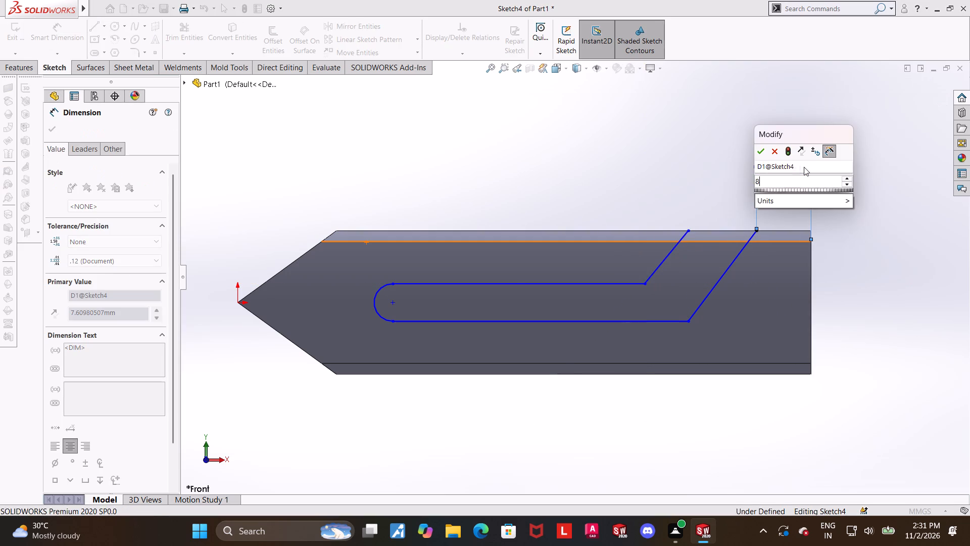
pyautogui.press('Return')
pyautogui.press('Escape')
pyautogui.press('Escape')
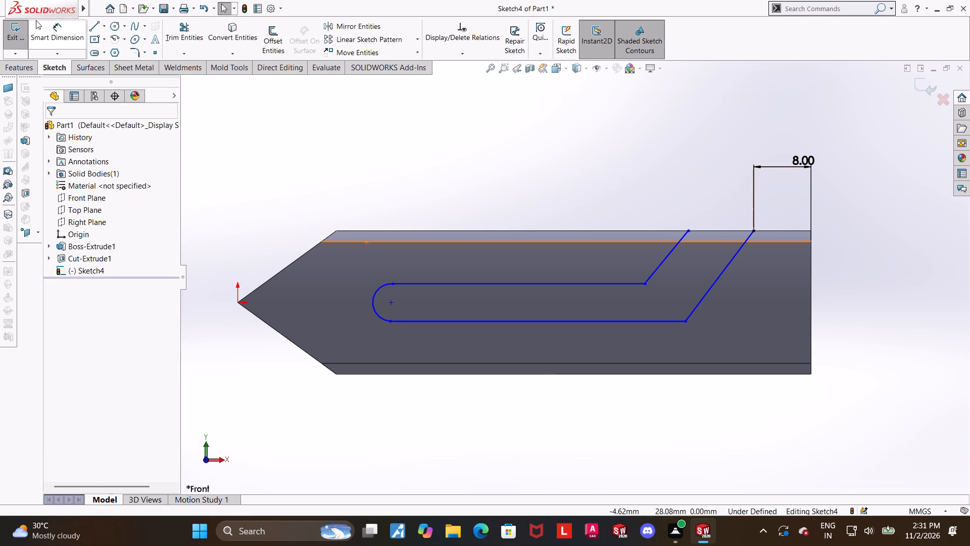
# Dimension the arc's center 19 mm horizontally from the origin at the pointed tip.
pyautogui.click(51, 28)
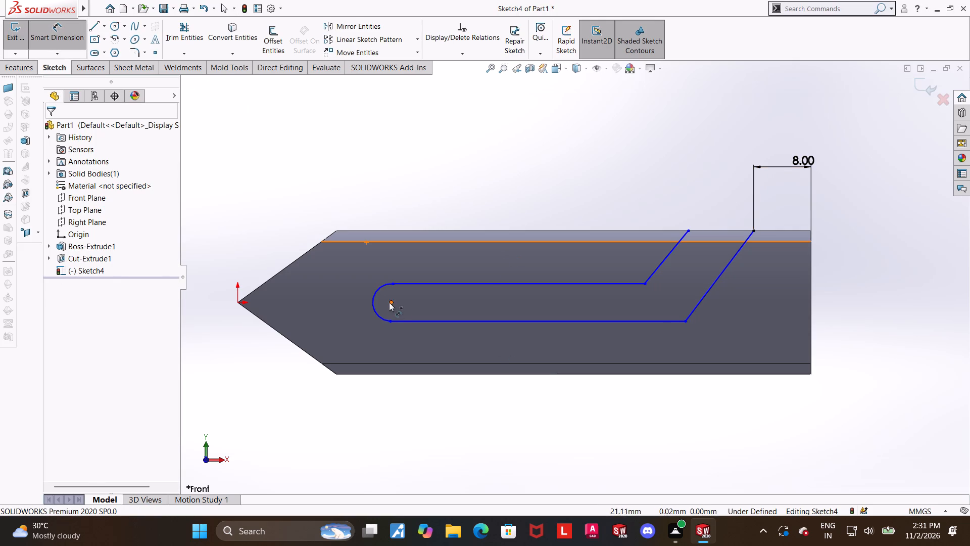
pyautogui.click(391, 302)
pyautogui.click(239, 302)
pyautogui.scroll(2, 265, 350)
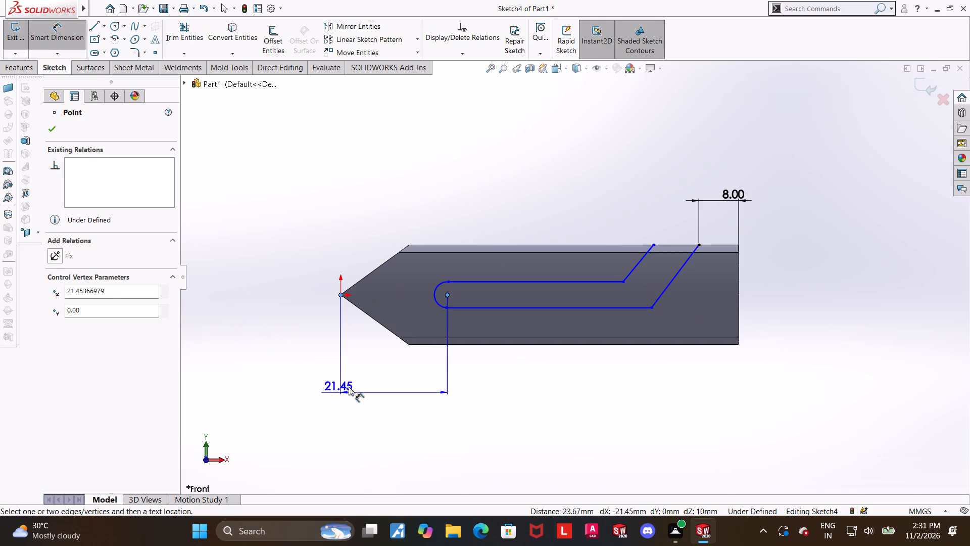
pyautogui.click(350, 387)
pyautogui.press('1')
pyautogui.press('9')
pyautogui.press('Return')
pyautogui.press('Escape')
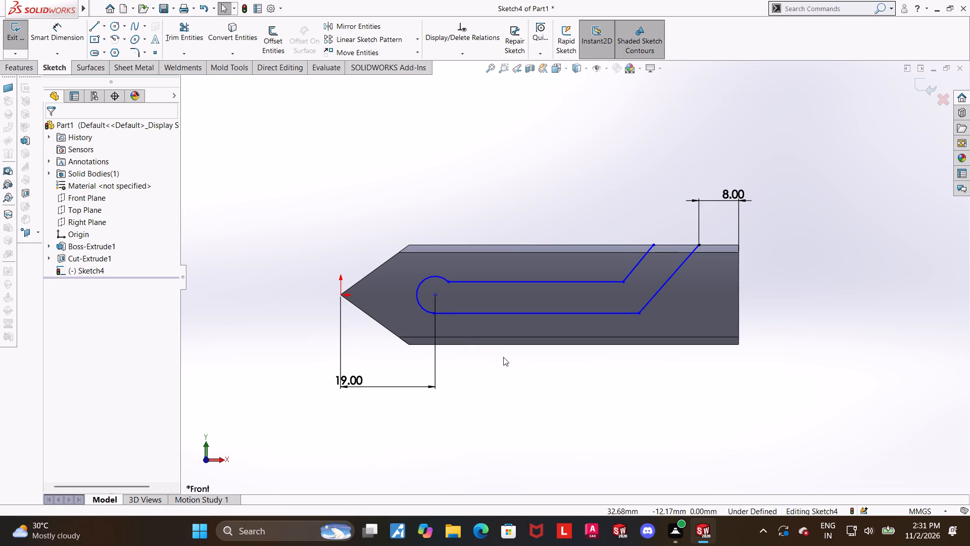
# Apply a vertical relation to the arc's center and its two endpoints.
pyautogui.click(472, 374)
pyautogui.scroll(-3, 450, 311)
pyautogui.keyDown('ctrl'); pyautogui.click(453, 280); pyautogui.keyUp('ctrl')
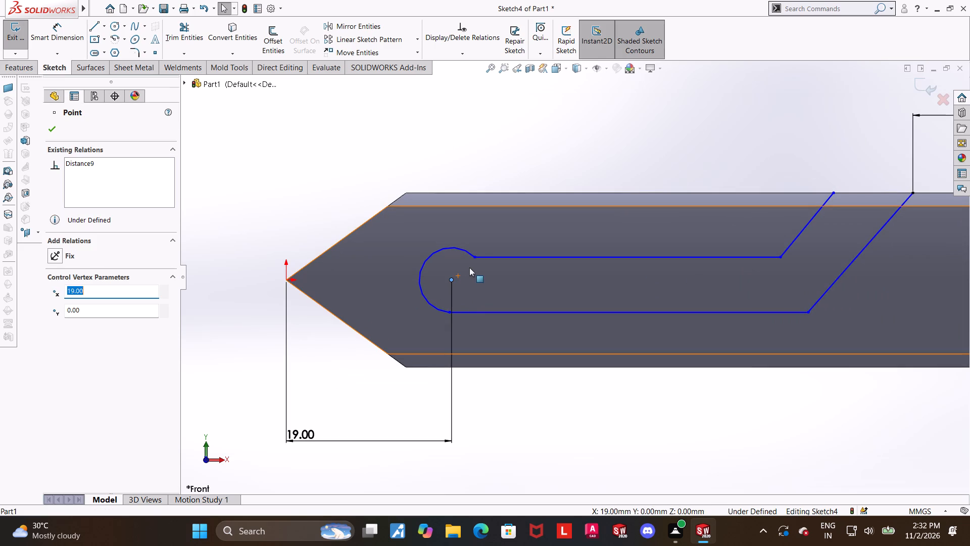
pyautogui.keyDown('ctrl'); pyautogui.click(474, 258); pyautogui.keyUp('ctrl')
pyautogui.keyDown('ctrl'); pyautogui.click(451, 309); pyautogui.keyUp('ctrl')
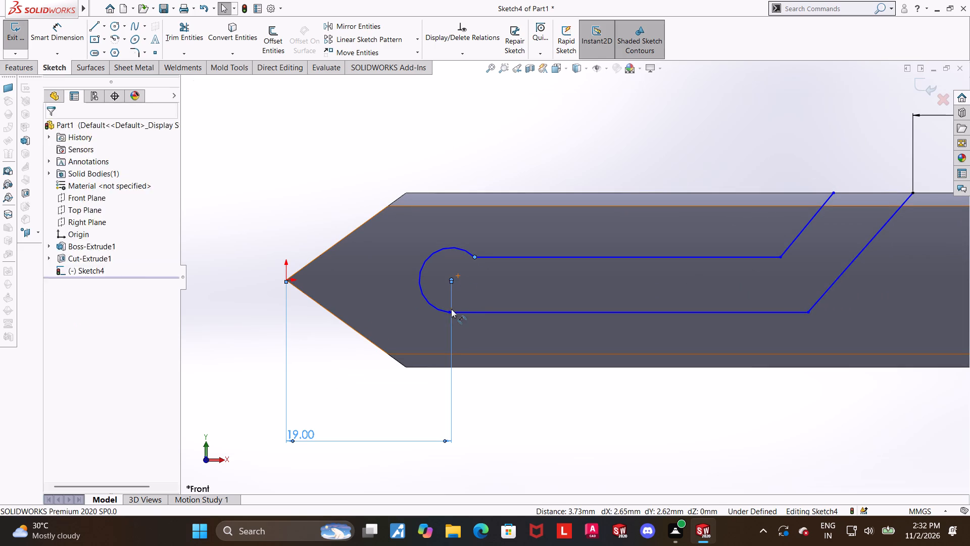
pyautogui.click(274, 197)
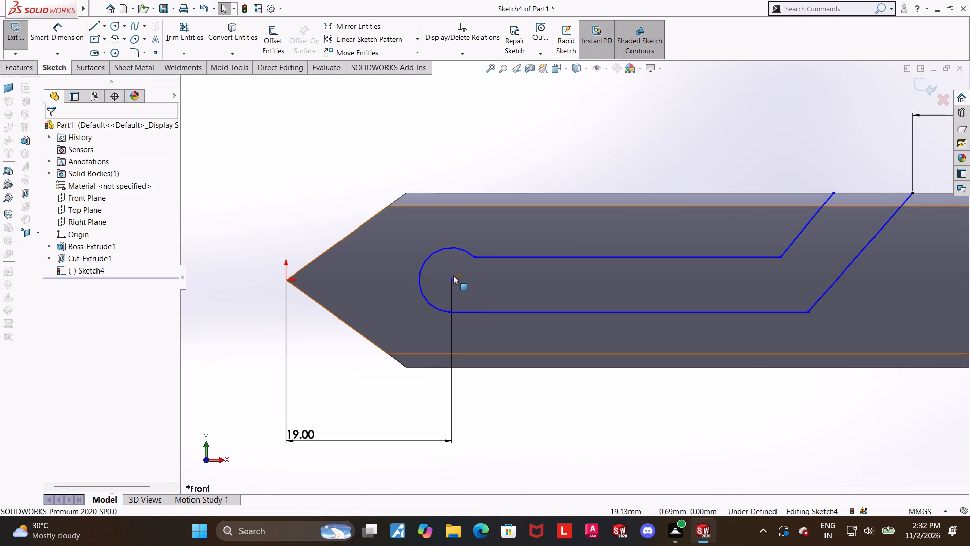
pyautogui.keyDown('ctrl'); pyautogui.click(474, 258); pyautogui.keyUp('ctrl')
pyautogui.keyDown('ctrl'); pyautogui.click(453, 280); pyautogui.keyUp('ctrl')
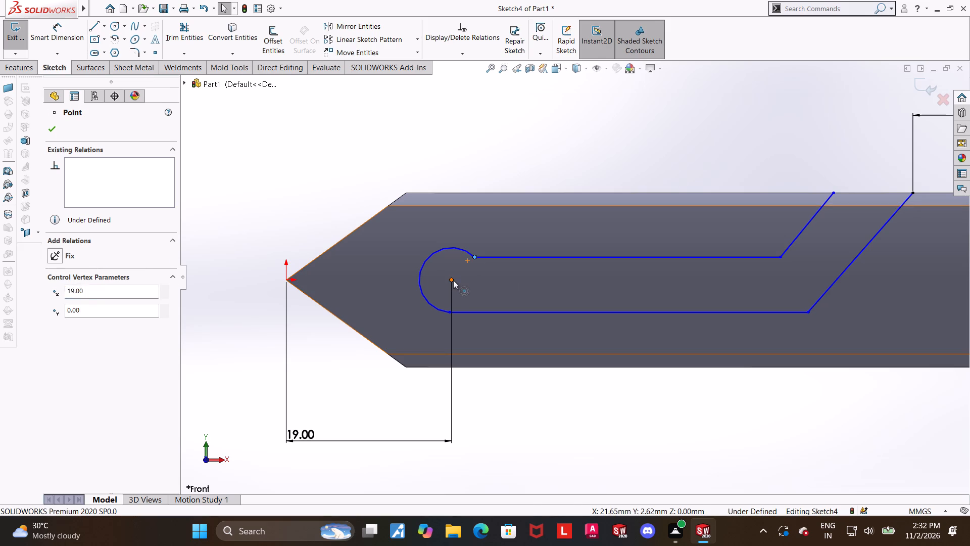
pyautogui.keyDown('ctrl'); pyautogui.click(450, 313); pyautogui.keyUp('ctrl')
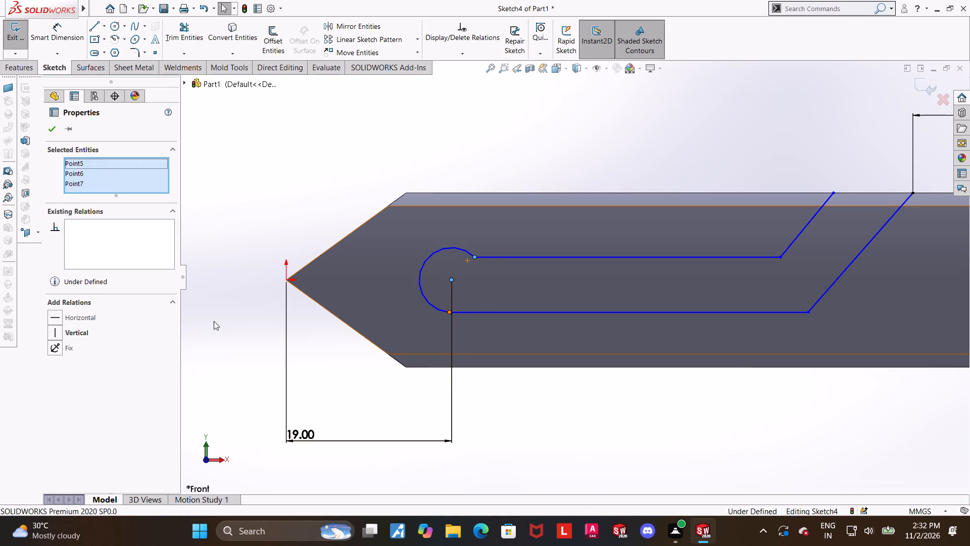
pyautogui.click(59, 332)
pyautogui.click(766, 396)
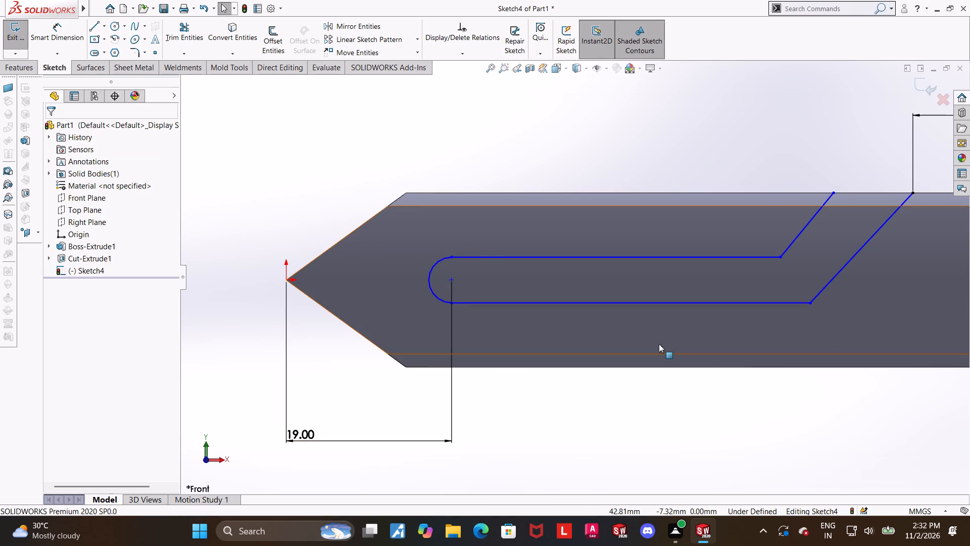
# Apply a horizontal relation between the slot arc's center and the origin at the pointed tip.
pyautogui.scroll(1, 662, 338)
pyautogui.scroll(-2, 680, 224)
pyautogui.scroll(2, 680, 224)
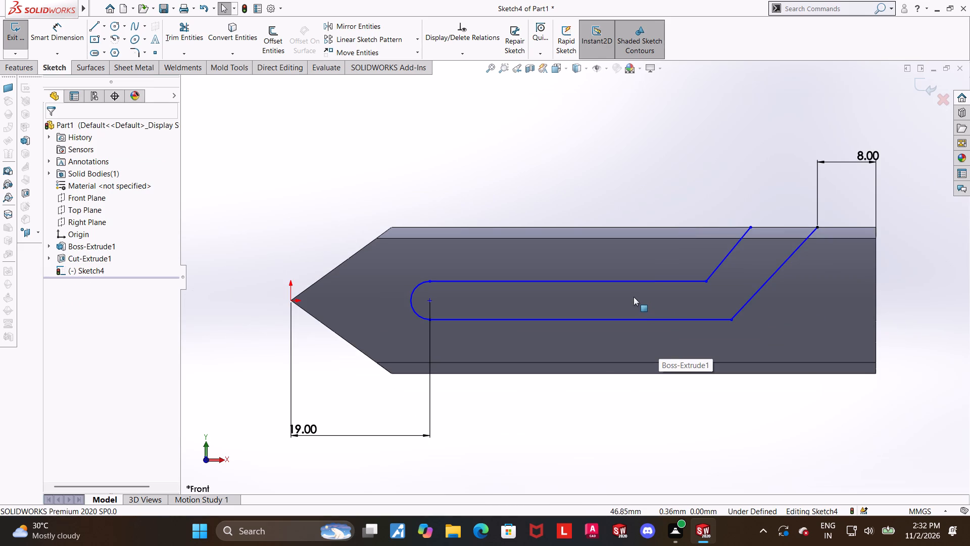
pyautogui.press('Escape')
pyautogui.scroll(1, 337, 175)
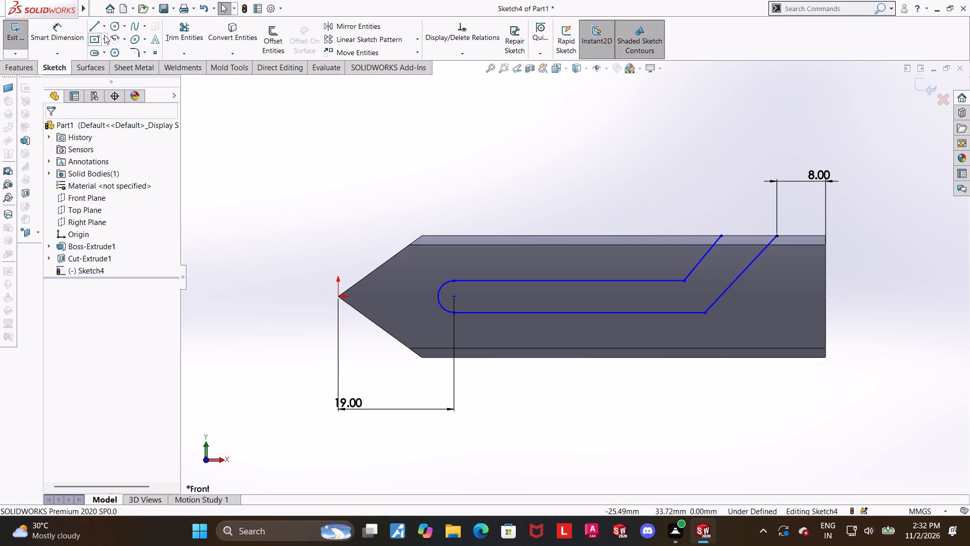
pyautogui.click(455, 296)
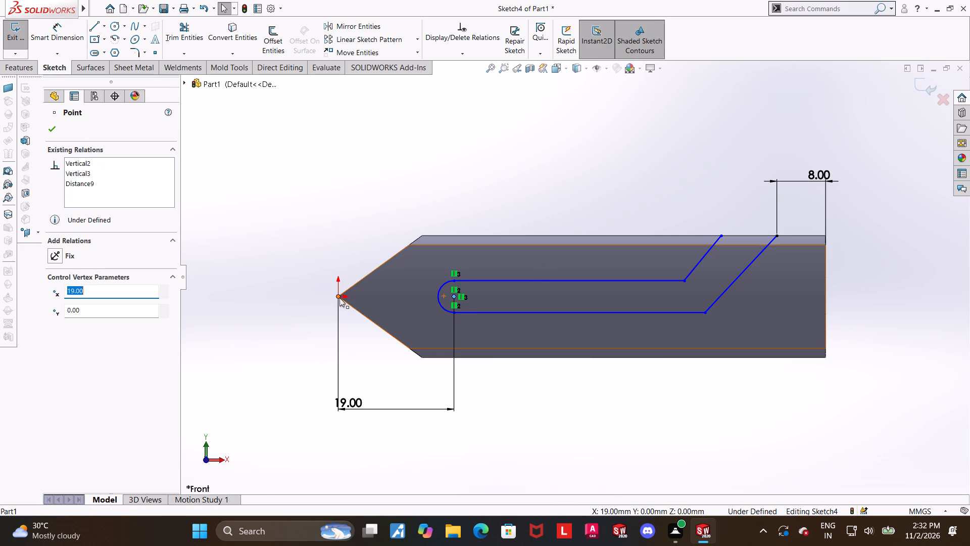
pyautogui.keyDown('ctrl'); pyautogui.click(339, 298); pyautogui.keyUp('ctrl')
pyautogui.click(57, 306)
pyautogui.click(804, 453)
pyautogui.scroll(2, 756, 409)
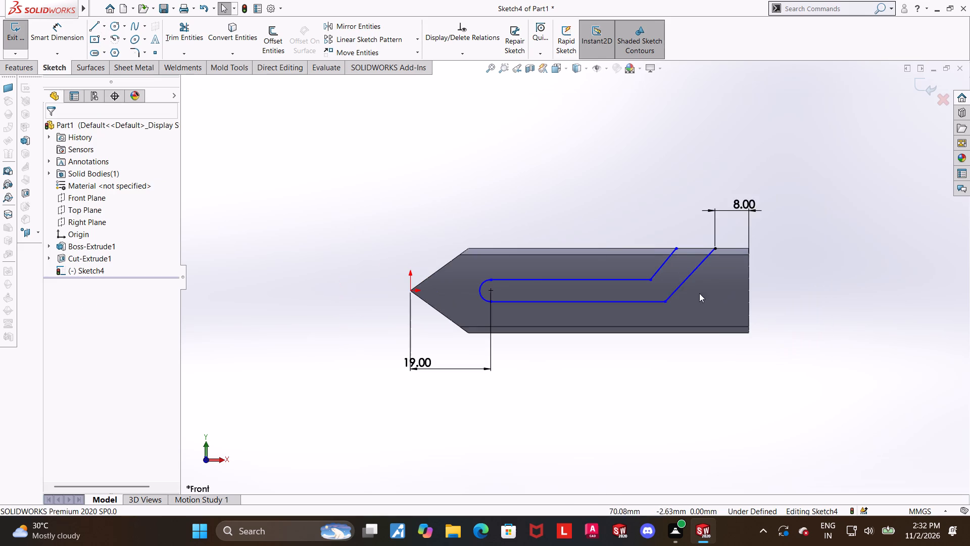
# Dimension the angle between the slot's lower horizontal line and the outer angled line as 135°.
pyautogui.scroll(-2, 669, 287)
pyautogui.press('Escape')
pyautogui.scroll(-1, 675, 291)
pyautogui.scroll(2, 791, 292)
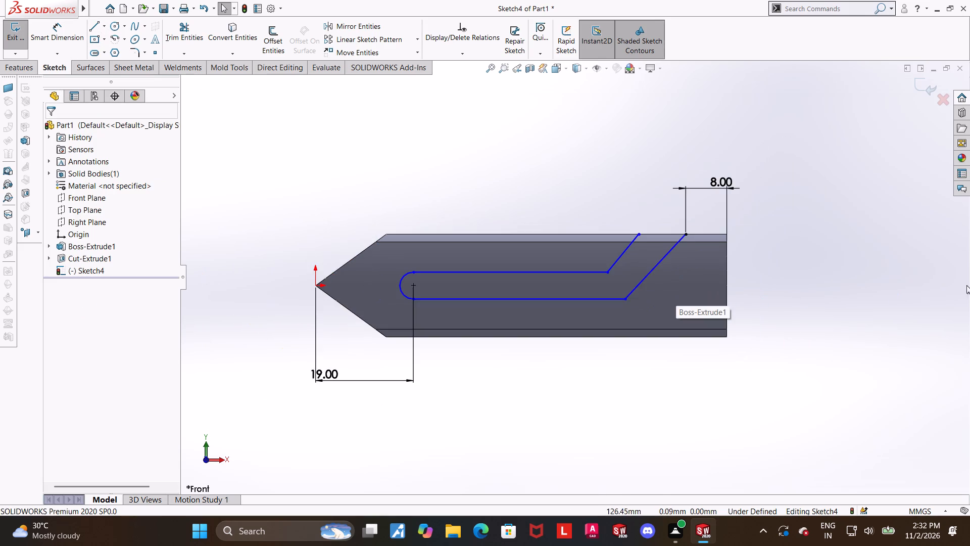
pyautogui.scroll(-2, 574, 242)
pyautogui.click(43, 33)
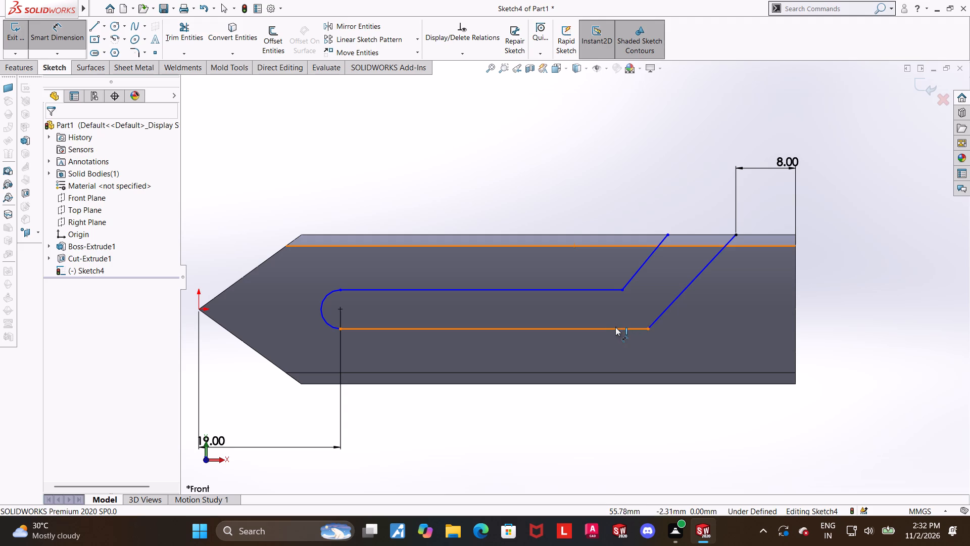
pyautogui.click(616, 328)
pyautogui.click(663, 312)
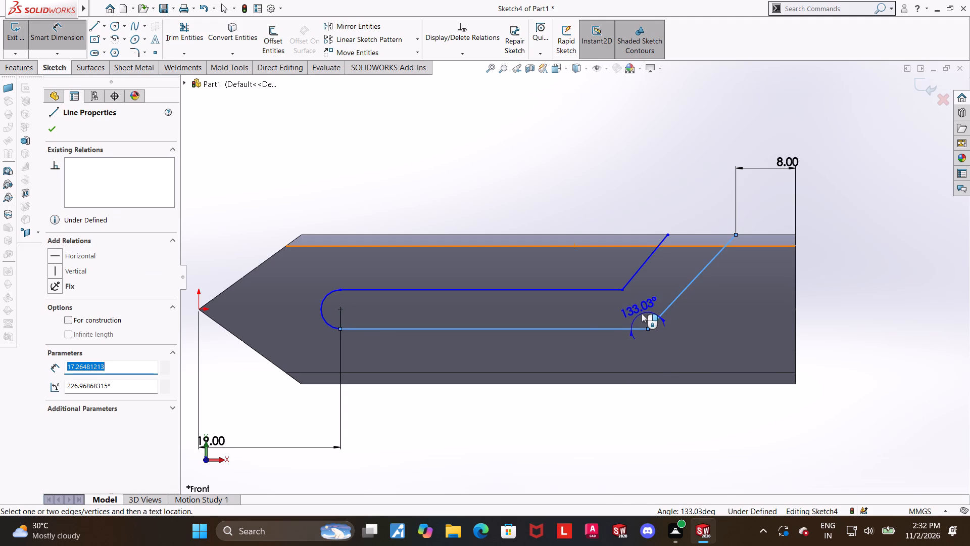
pyautogui.click(642, 313)
pyautogui.write('135')
pyautogui.press('Return')
pyautogui.press('Escape')
pyautogui.press('Escape')
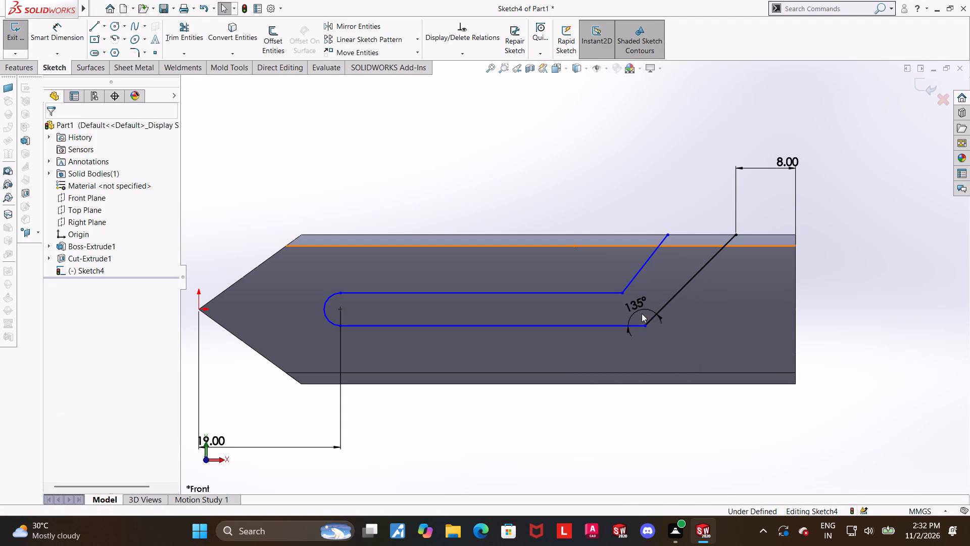
# Dimension the distance between the slot's two horizontal lines as 6 mm.
pyautogui.click(66, 32)
pyautogui.click(455, 291)
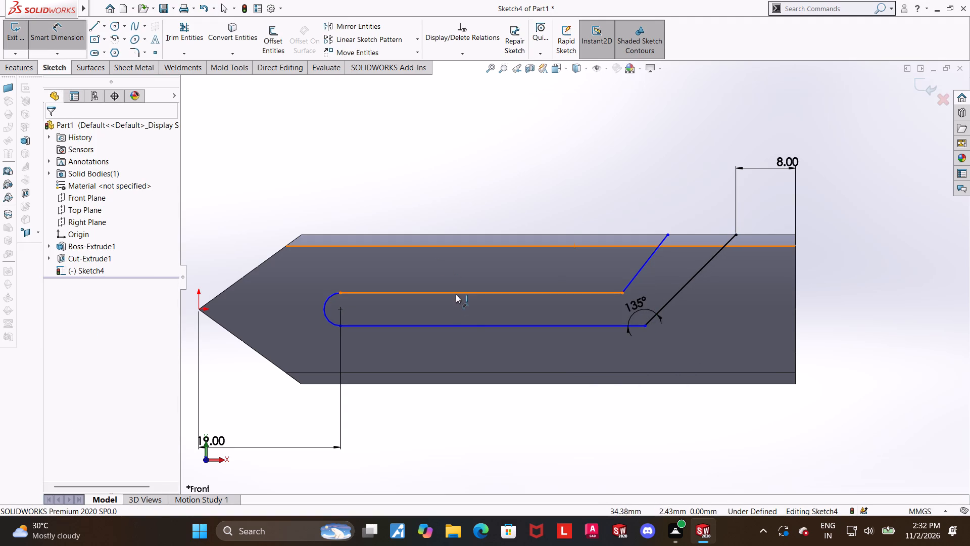
pyautogui.click(462, 324)
pyautogui.click(470, 360)
pyautogui.press('6')
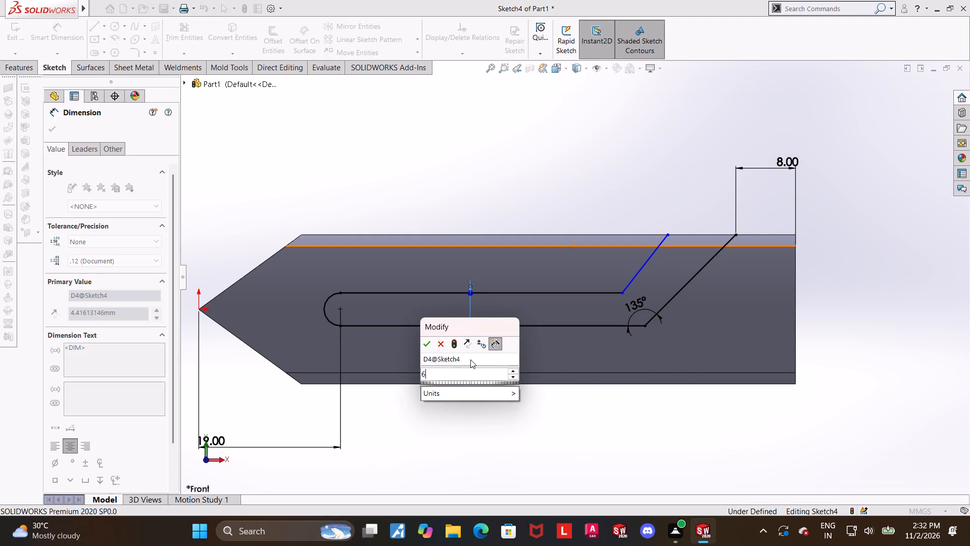
pyautogui.press('Return')
pyautogui.press('Escape')
pyautogui.press('Escape')
pyautogui.click(631, 402)
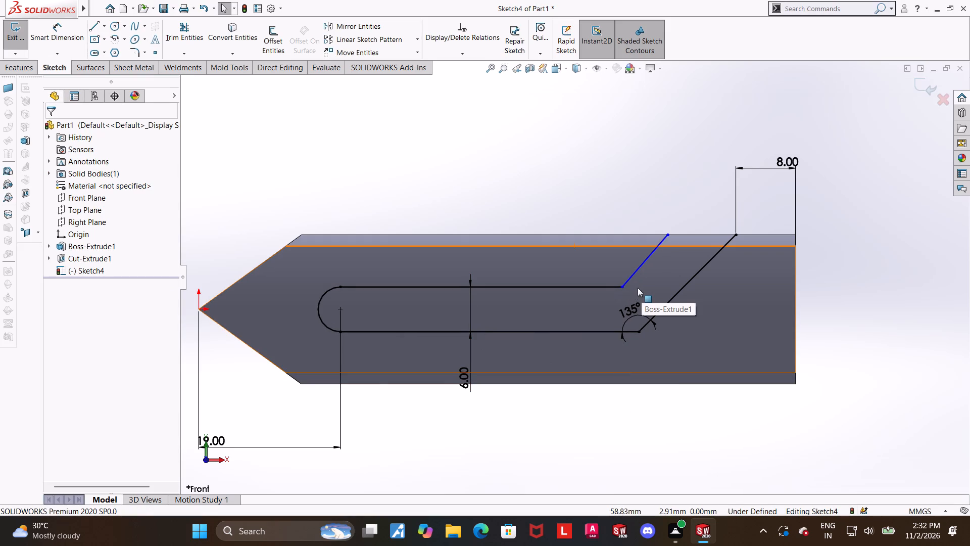
# Apply a parallel relation between the inner and outer angled lines of the slot profile.
pyautogui.scroll(1, 642, 283)
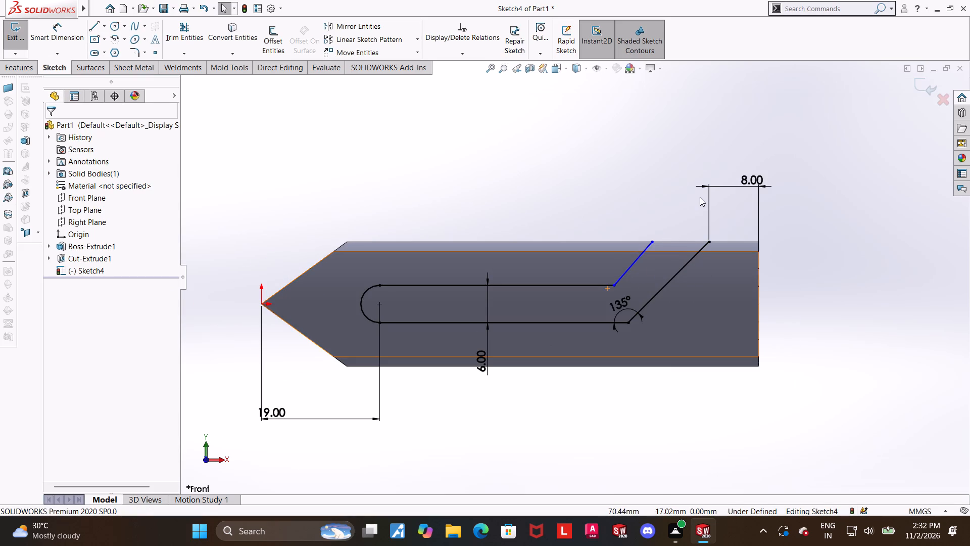
pyautogui.scroll(-1, 700, 197)
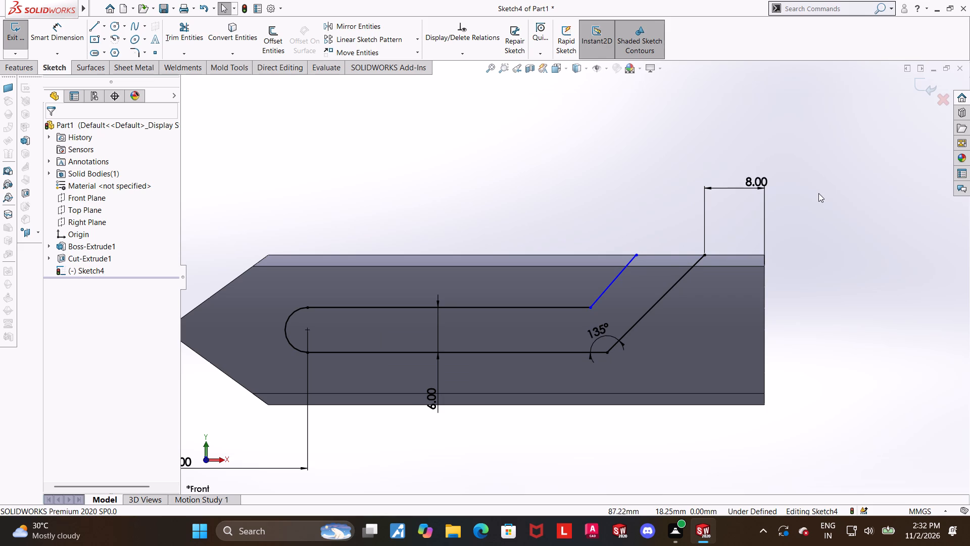
pyautogui.keyDown('ctrl'); pyautogui.click(669, 292); pyautogui.keyUp('ctrl')
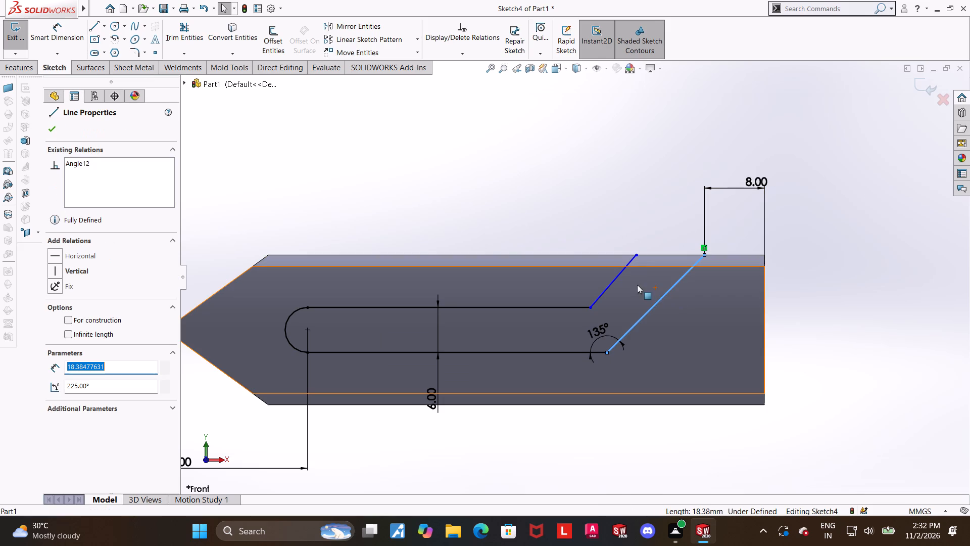
pyautogui.keyDown('ctrl'); pyautogui.click(618, 277); pyautogui.keyUp('ctrl')
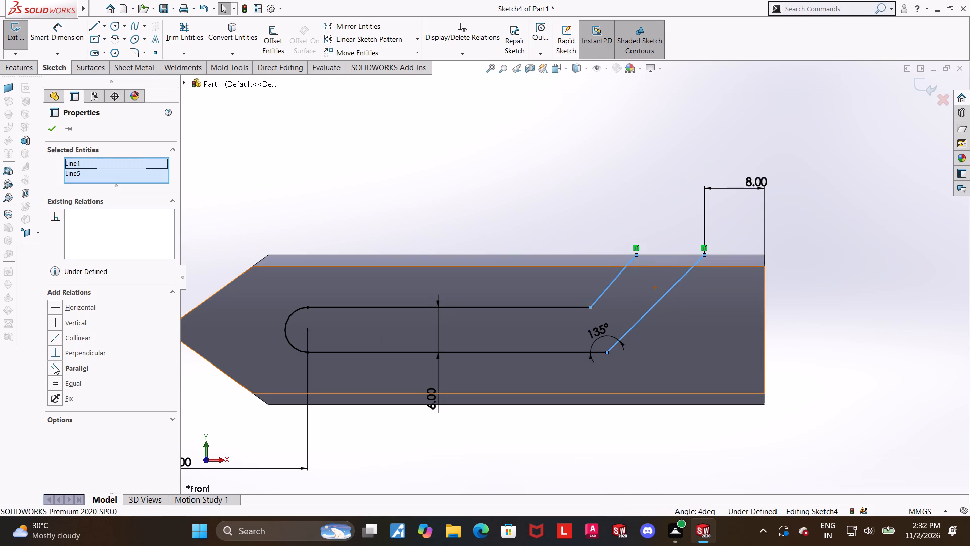
pyautogui.click(54, 365)
pyautogui.click(958, 368)
pyautogui.scroll(2, 891, 355)
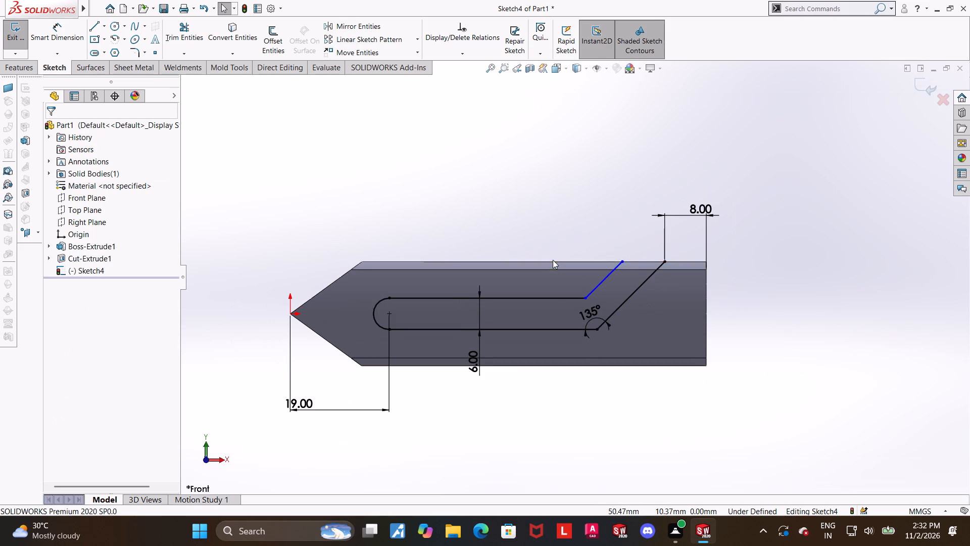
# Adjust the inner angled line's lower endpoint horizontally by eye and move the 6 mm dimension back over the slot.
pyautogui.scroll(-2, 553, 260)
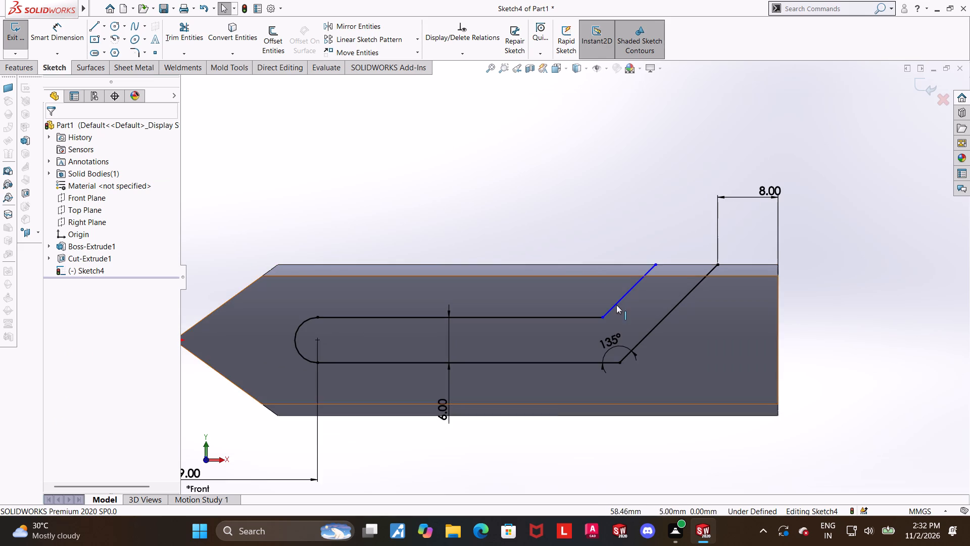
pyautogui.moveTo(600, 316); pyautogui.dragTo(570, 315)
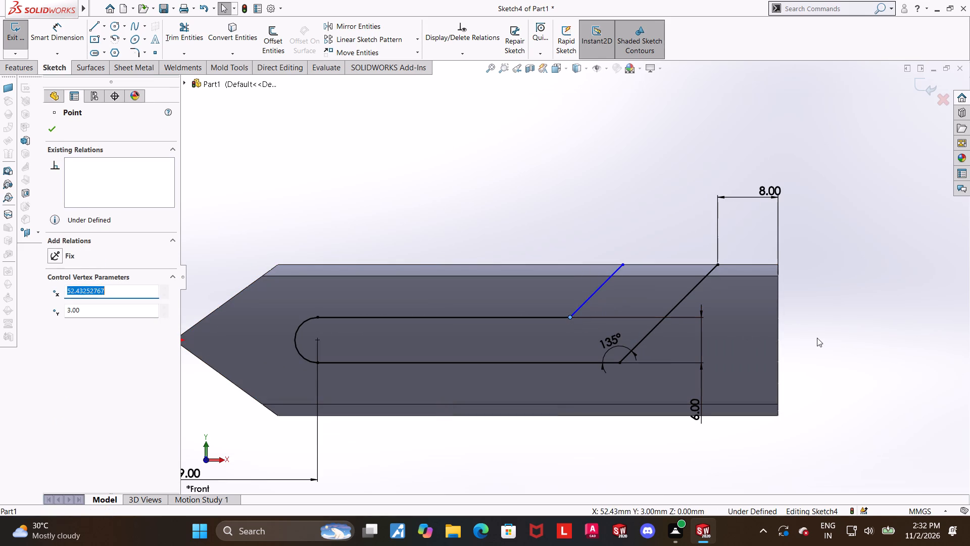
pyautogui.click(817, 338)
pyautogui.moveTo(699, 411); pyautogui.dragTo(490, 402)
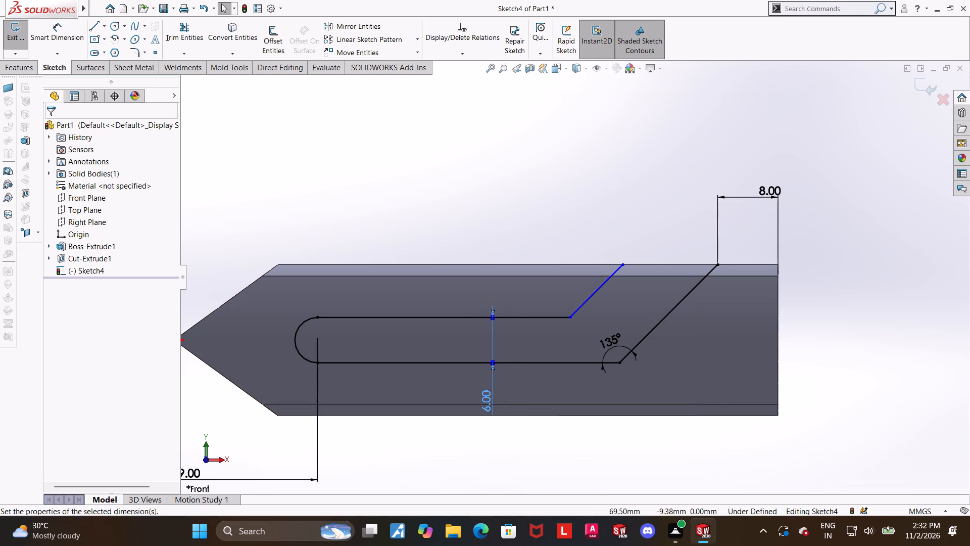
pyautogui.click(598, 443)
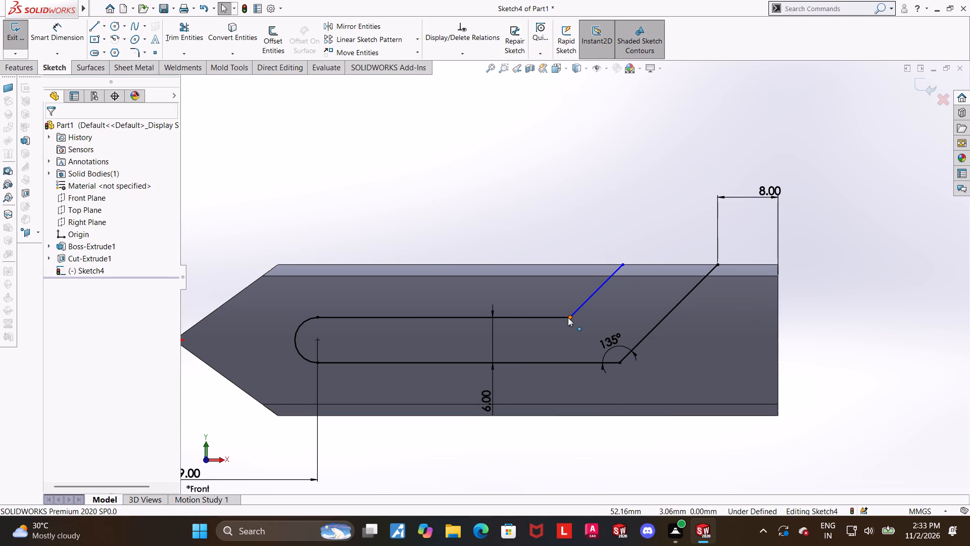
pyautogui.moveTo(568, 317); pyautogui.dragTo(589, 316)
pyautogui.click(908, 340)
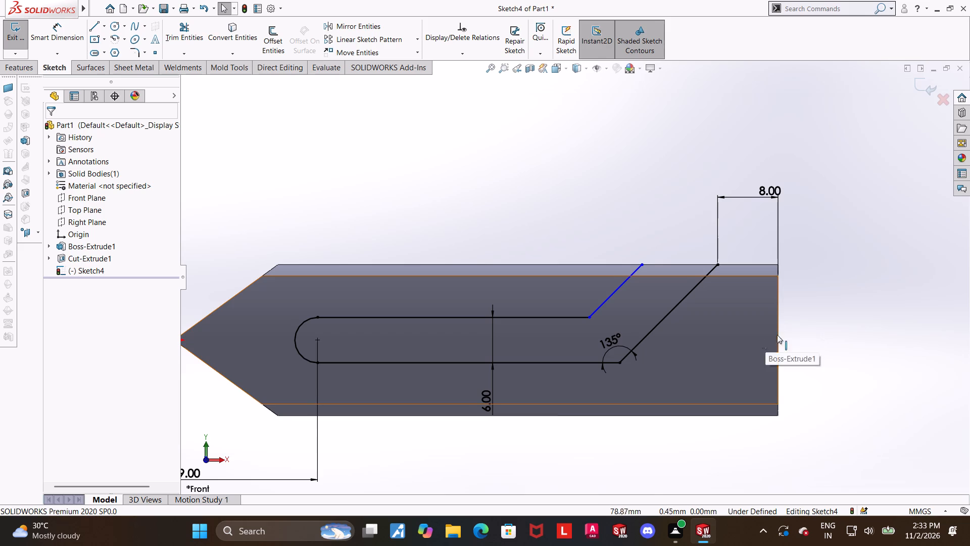
# Close the slot profile with a horizontal line about 10 mm long joining the two angled lines' upper endpoints.
pyautogui.scroll(1, 739, 356)
pyautogui.scroll(1, 546, 387)
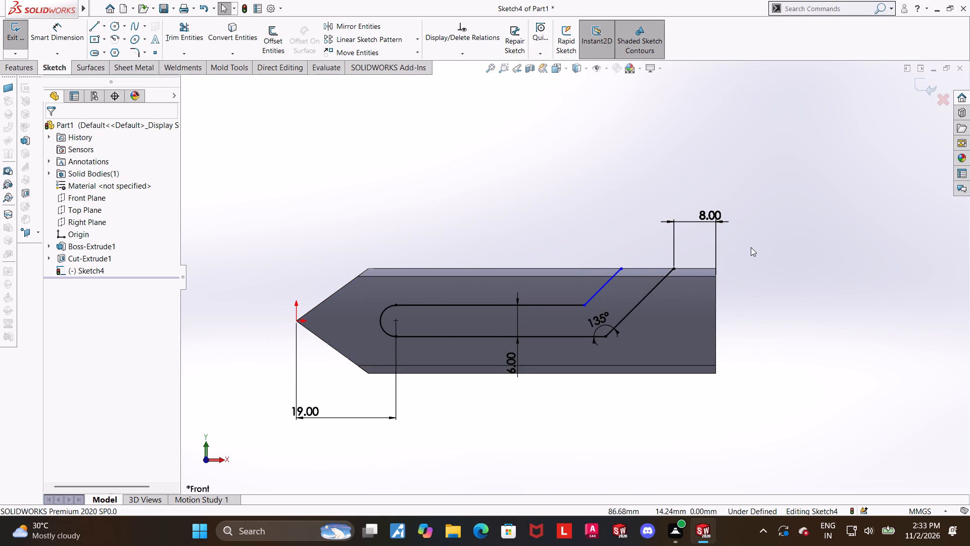
pyautogui.scroll(-1, 751, 247)
pyautogui.scroll(-2, 486, 272)
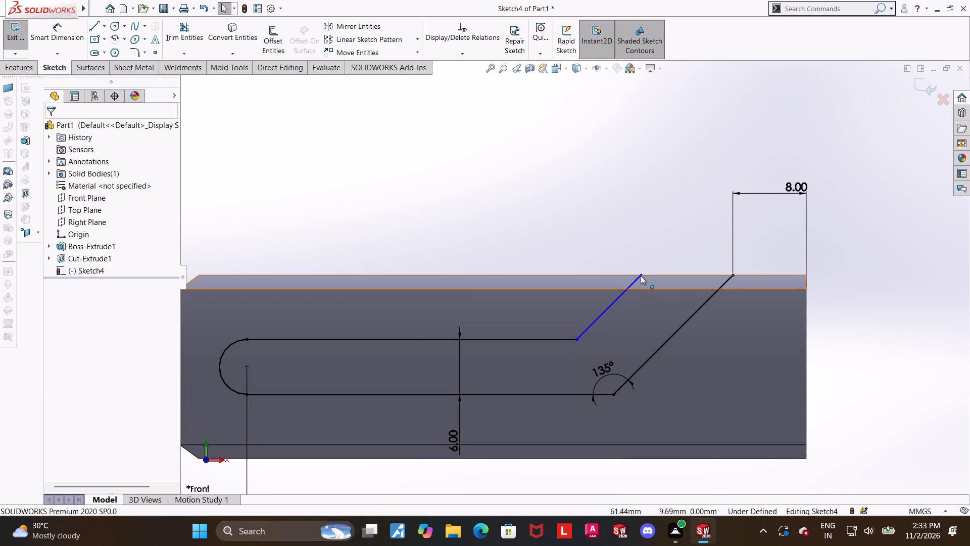
pyautogui.click(102, 27)
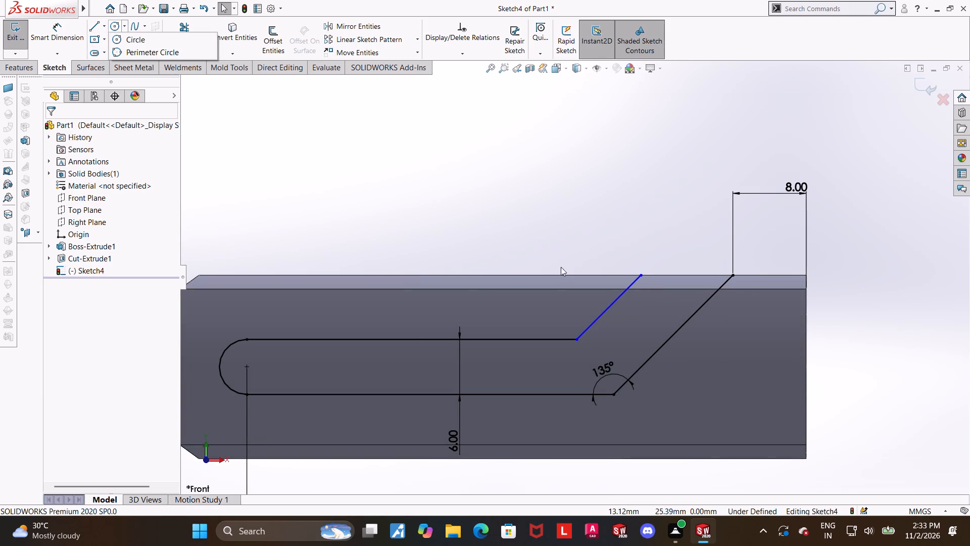
pyautogui.click(99, 37)
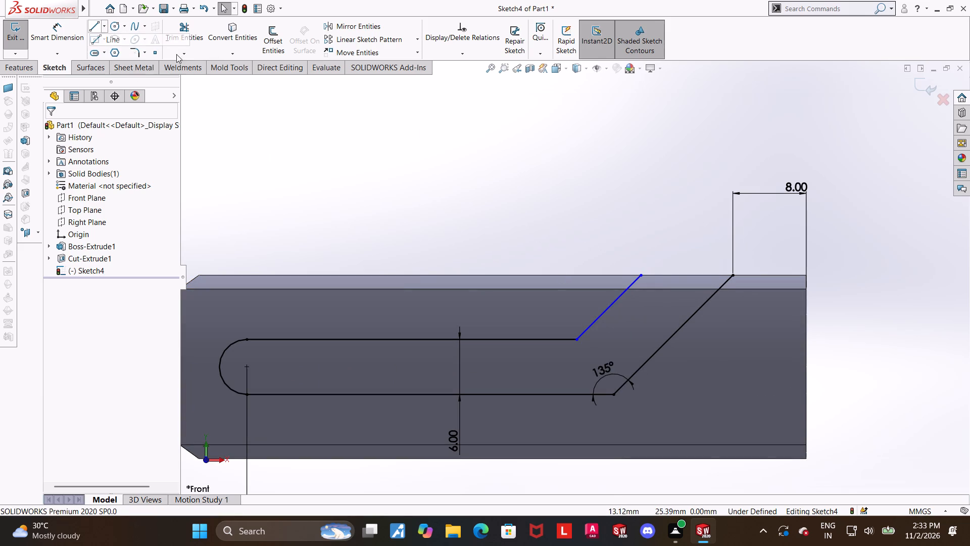
pyautogui.click(644, 276)
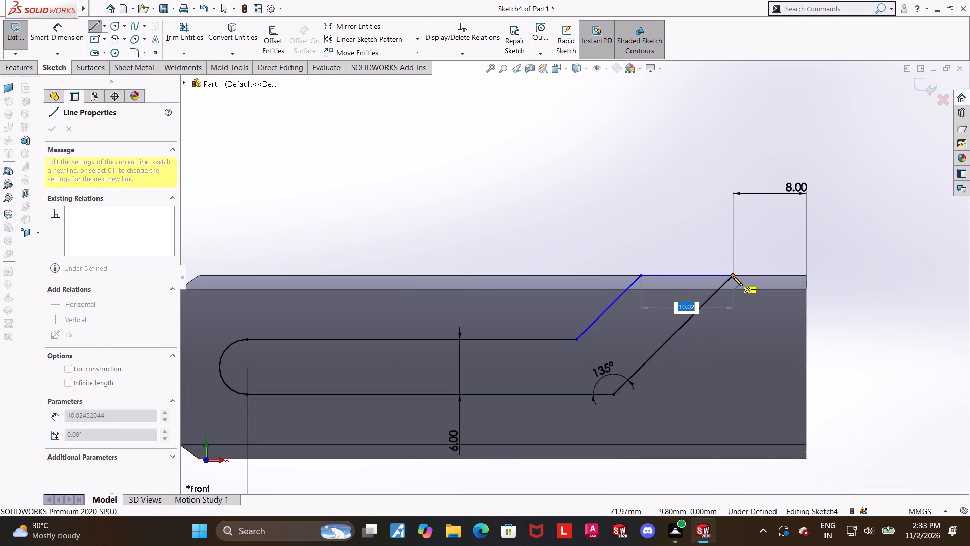
pyautogui.click(733, 276)
pyautogui.press('Escape')
pyautogui.press('Escape')
pyautogui.press('Escape')
pyautogui.scroll(1, 733, 275)
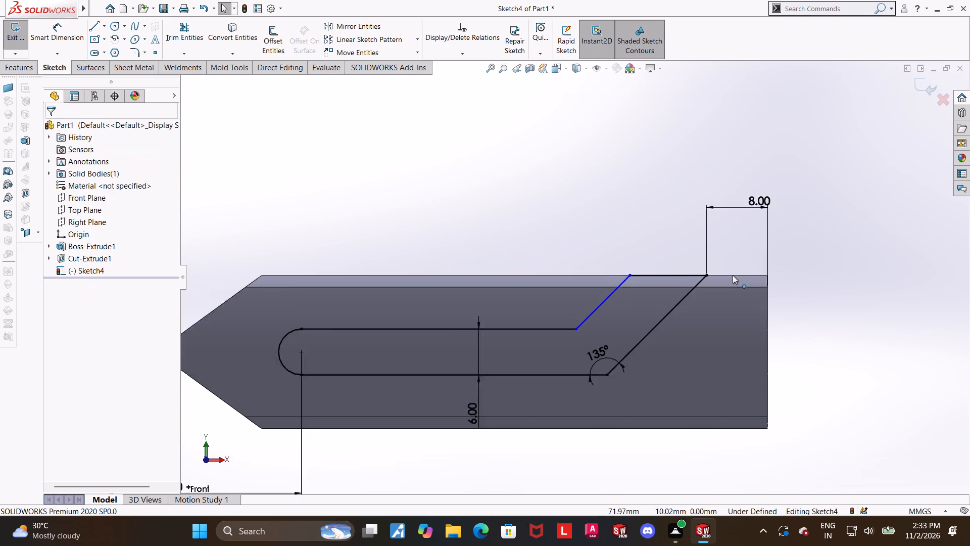
pyautogui.scroll(1, 733, 275)
pyautogui.press('Escape')
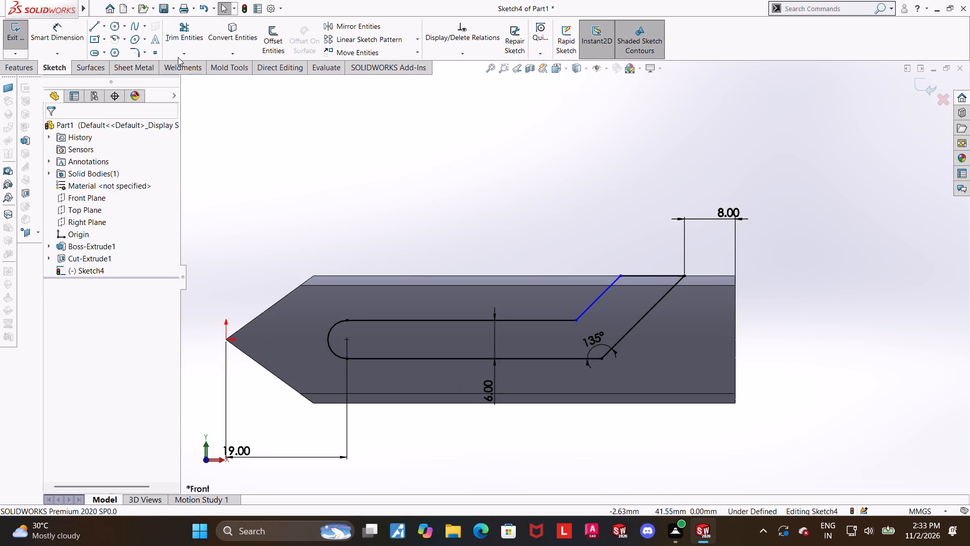
# Dimension the closing line along the body's upper edge as 10 mm.
pyautogui.click(67, 39)
pyautogui.click(636, 274)
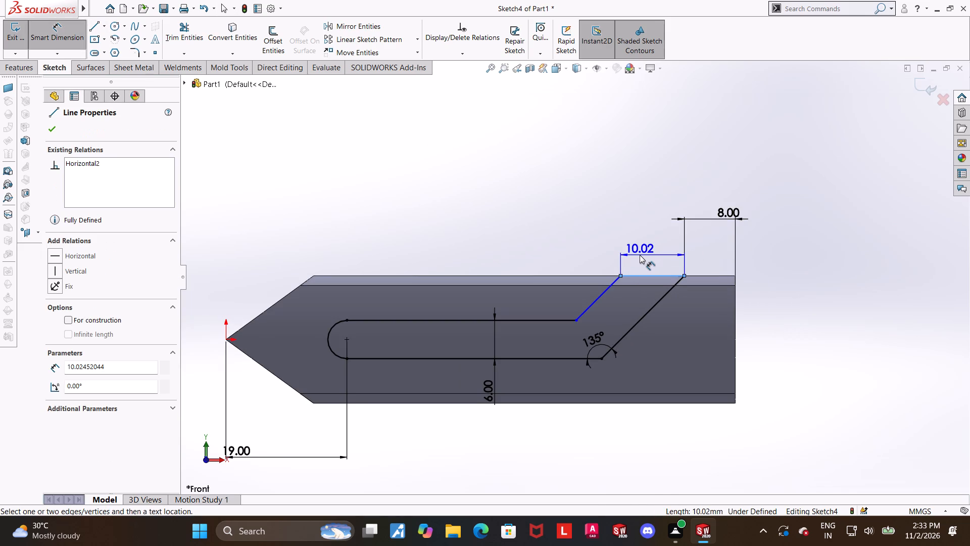
pyautogui.click(640, 255)
pyautogui.press('1')
pyautogui.press('0')
pyautogui.press('Return')
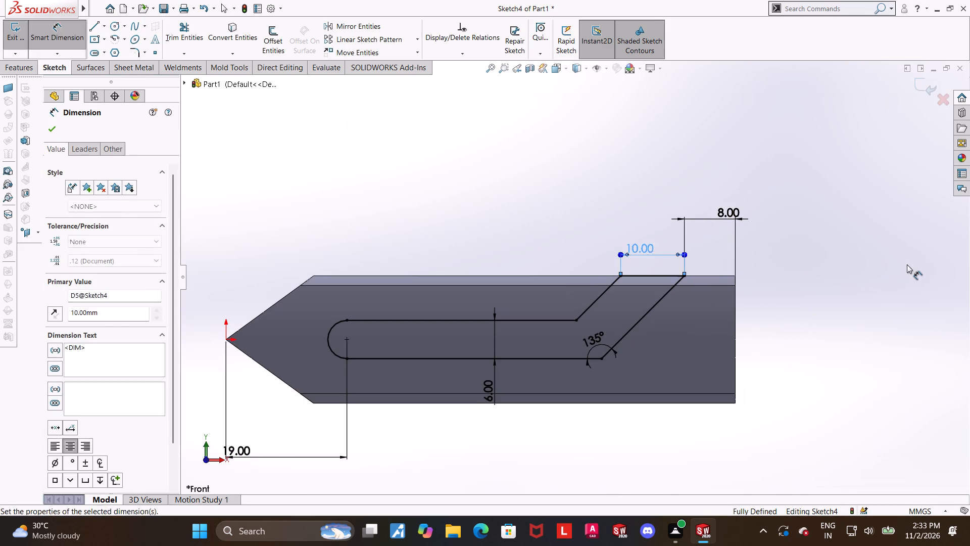
pyautogui.press('Escape')
pyautogui.click(895, 264)
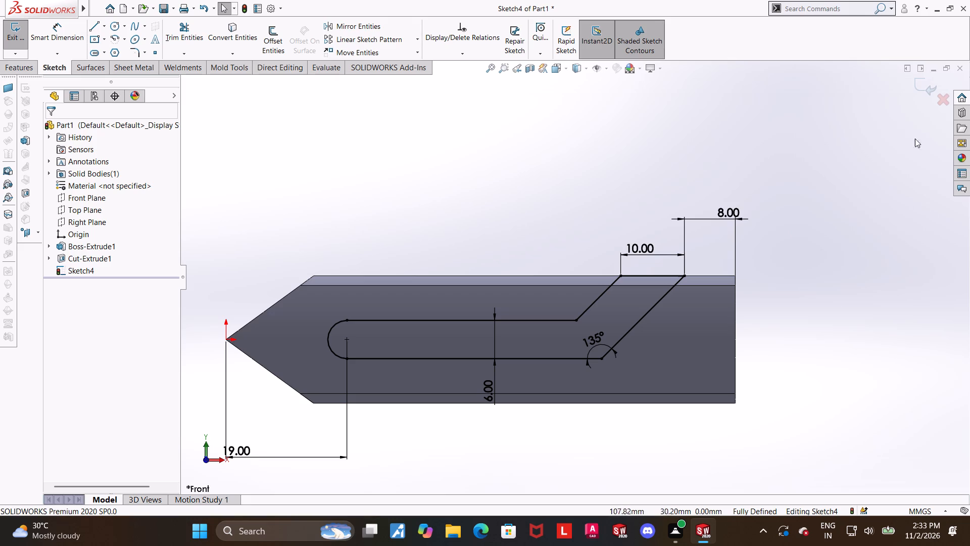
# Finish the sketch, cut-extrude the slot profile through the entire body in both directions, and show the part in isometric view.
pyautogui.click(924, 89)
pyautogui.scroll(2, 799, 224)
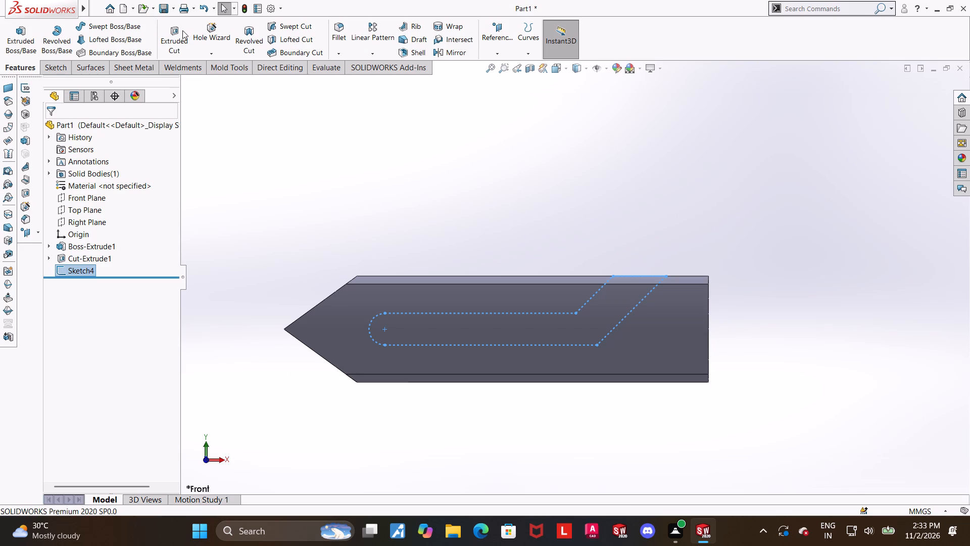
pyautogui.click(186, 37)
pyautogui.moveTo(452, 201); pyautogui.dragTo(433, 208, button='middle')
pyautogui.click(91, 206)
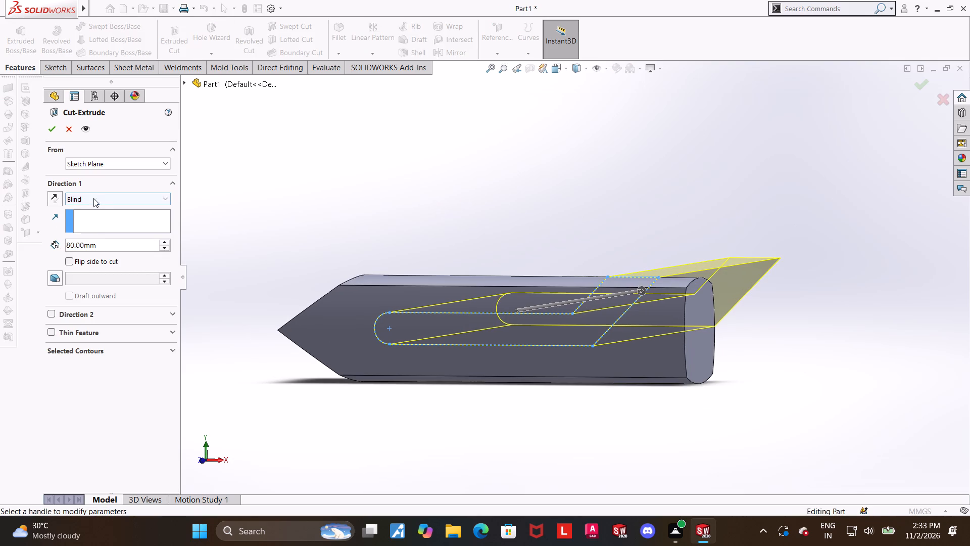
pyautogui.click(95, 196)
pyautogui.click(100, 224)
pyautogui.click(52, 127)
pyautogui.click(552, 215)
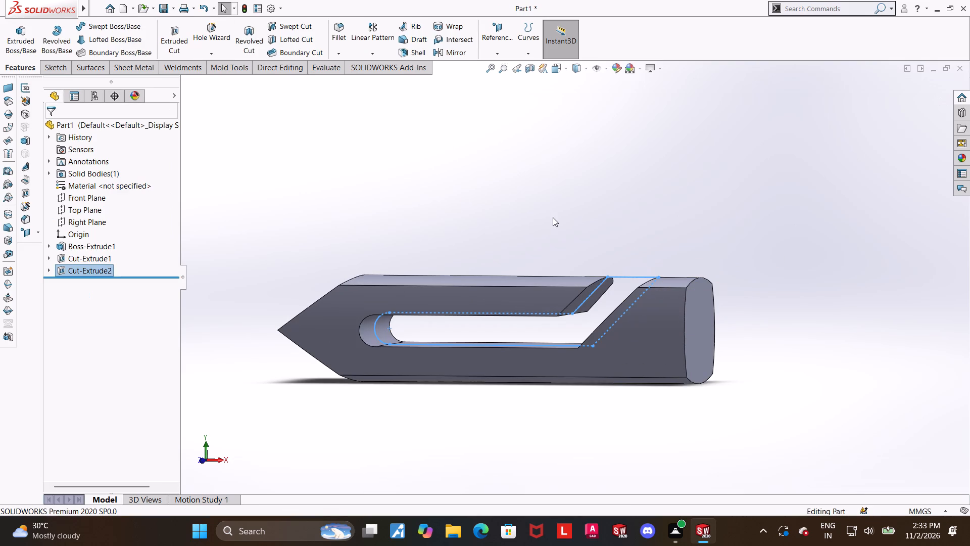
pyautogui.hotkey('ctrl', '7')
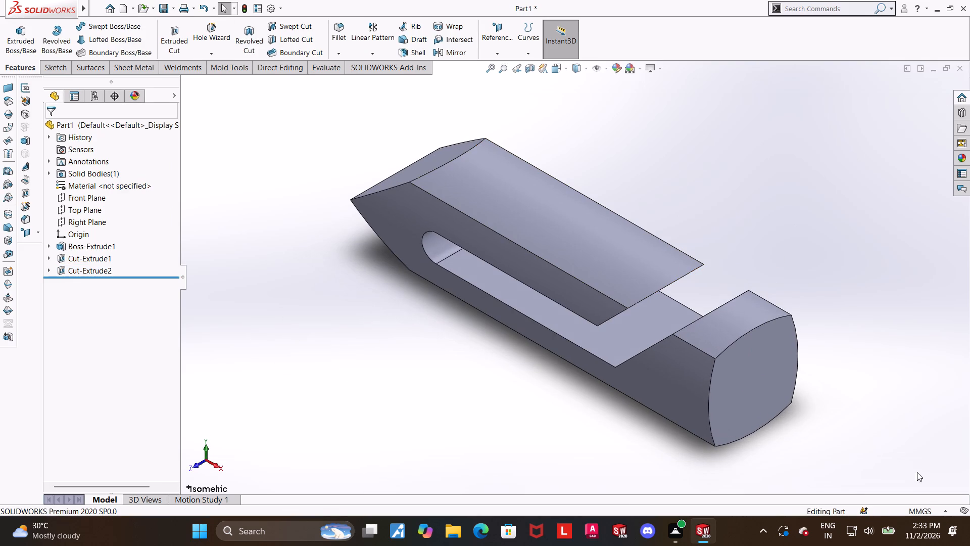
# Start a sketch on the body's flat end face and draw a circle about 10.3 mm in diameter centred on the origin.
pyautogui.moveTo(740, 383); pyautogui.dragTo(788, 378, button='middle')
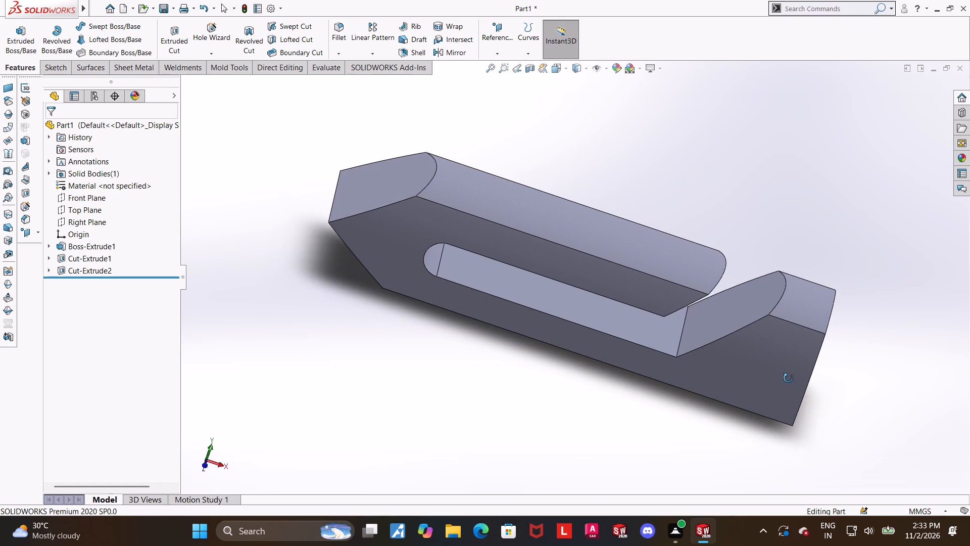
pyautogui.moveTo(788, 378); pyautogui.dragTo(785, 358, button='middle')
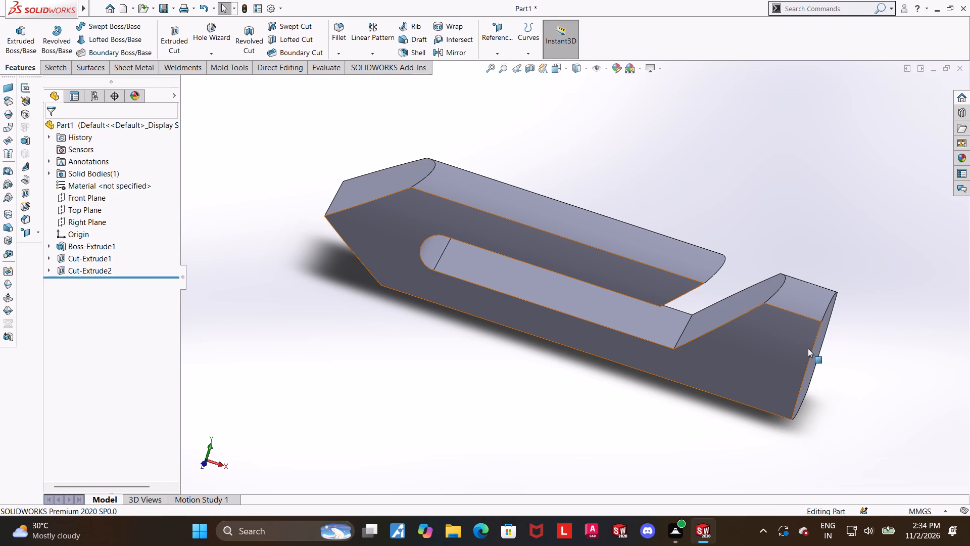
pyautogui.moveTo(792, 345); pyautogui.dragTo(705, 281, button='middle')
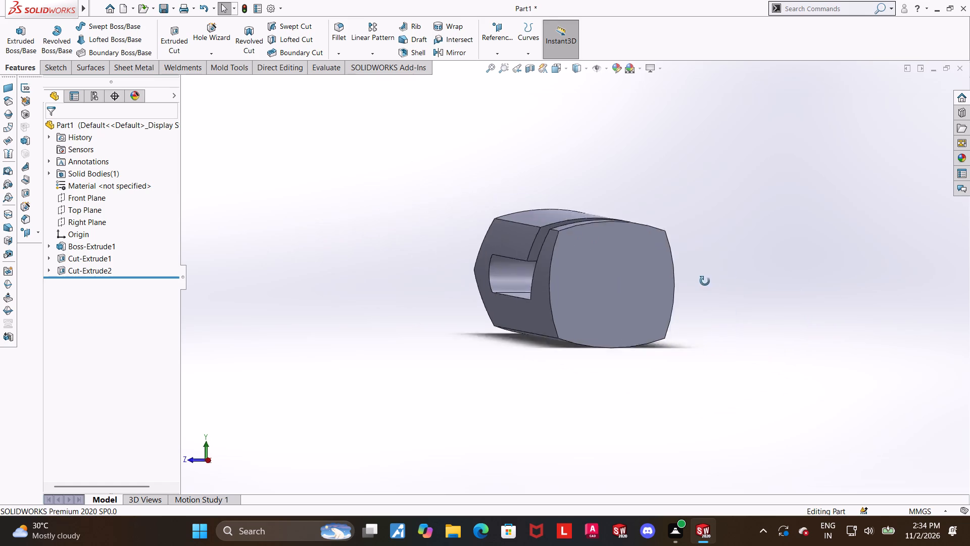
pyautogui.moveTo(705, 281); pyautogui.dragTo(703, 277, button='middle')
pyautogui.moveTo(771, 303); pyautogui.dragTo(780, 308, button='middle')
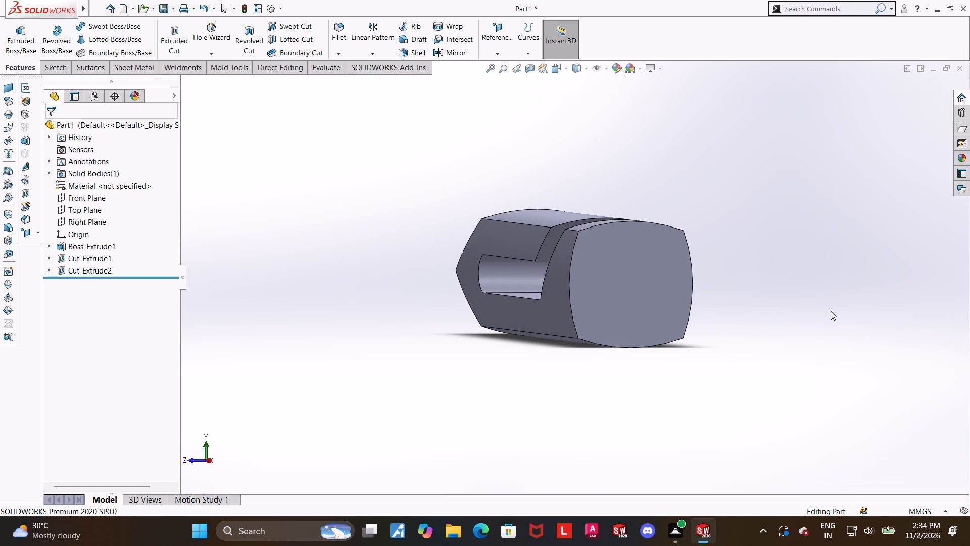
pyautogui.click(799, 312)
pyautogui.click(655, 288)
pyautogui.click(696, 258)
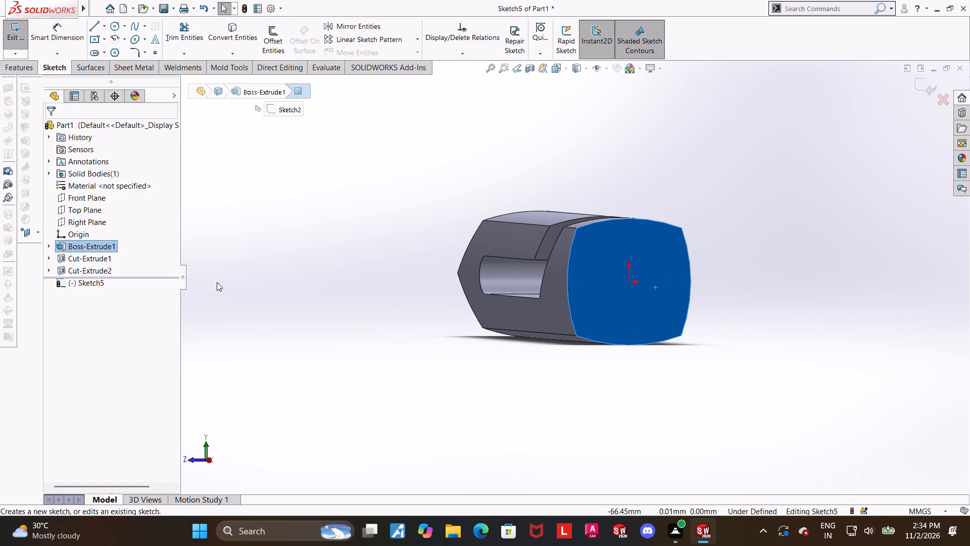
pyautogui.click(75, 280)
pyautogui.click(99, 270)
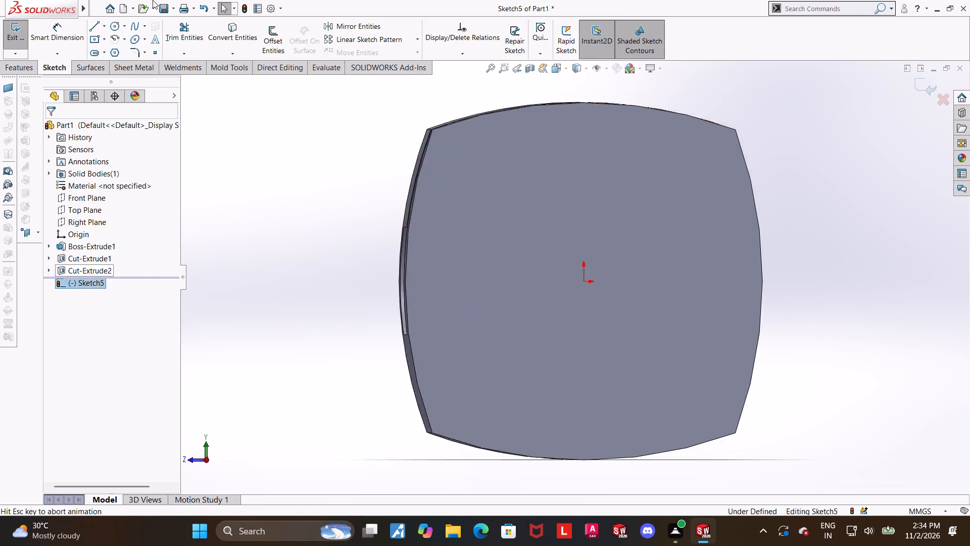
pyautogui.click(116, 25)
pyautogui.scroll(2, 684, 291)
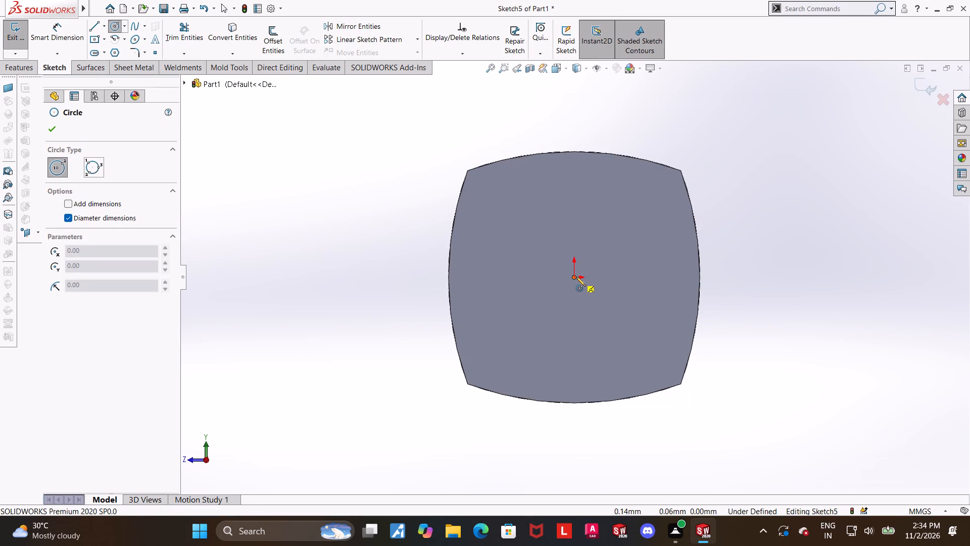
pyautogui.click(576, 277)
pyautogui.click(627, 240)
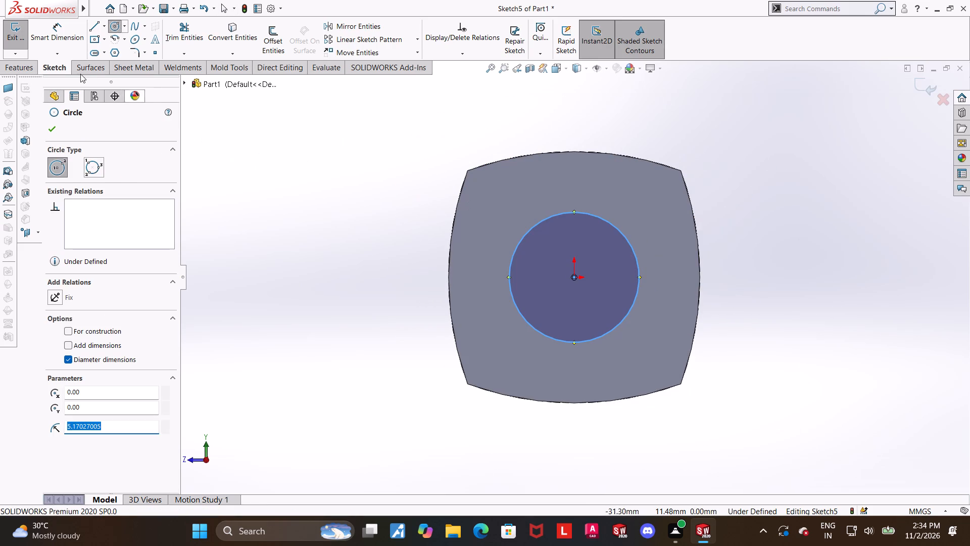
pyautogui.press('Escape')
# Dimension the circle's diameter as 10 mm and finish the sketch.
pyautogui.click(54, 24)
pyautogui.click(577, 211)
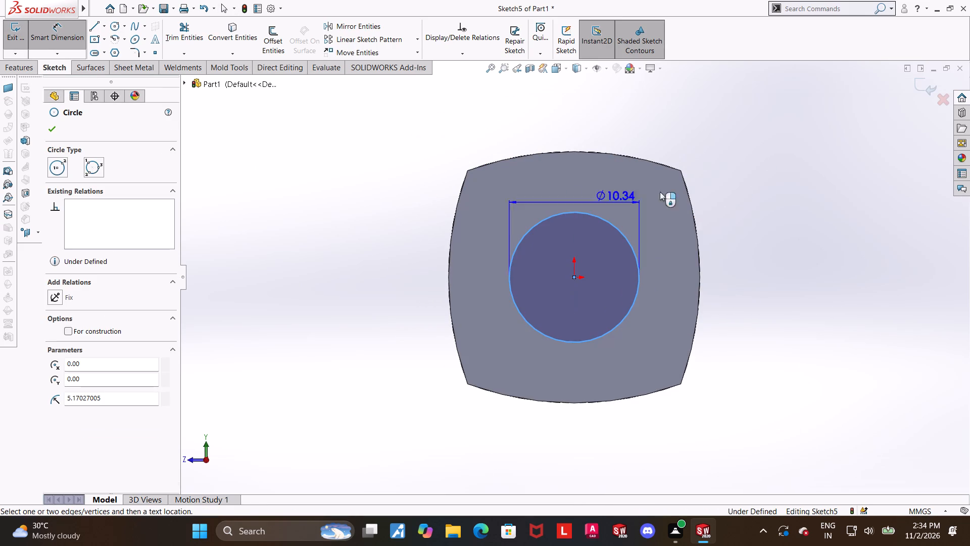
pyautogui.click(750, 187)
pyautogui.write('10')
pyautogui.press('Return')
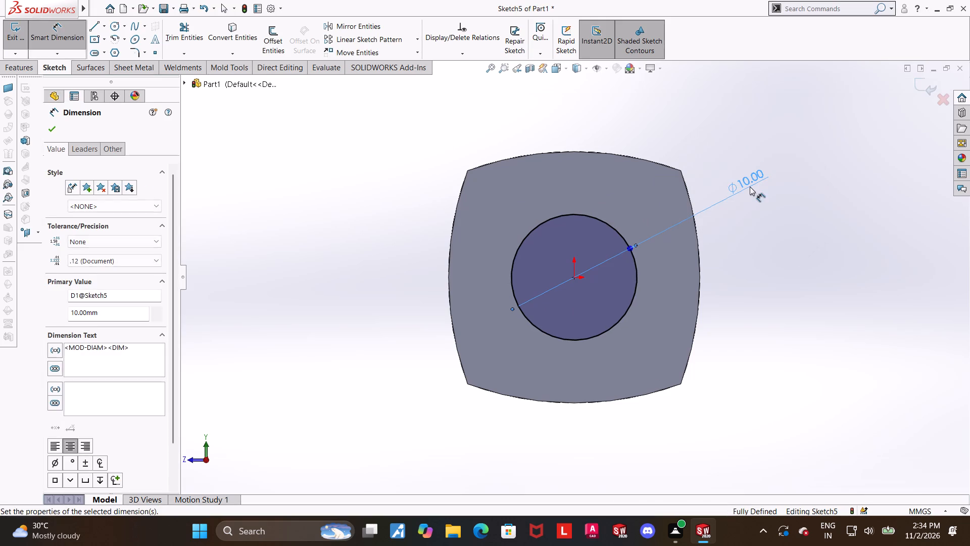
pyautogui.press('Escape')
pyautogui.scroll(2, 750, 187)
pyautogui.moveTo(724, 248); pyautogui.dragTo(755, 273, button='middle')
pyautogui.click(922, 88)
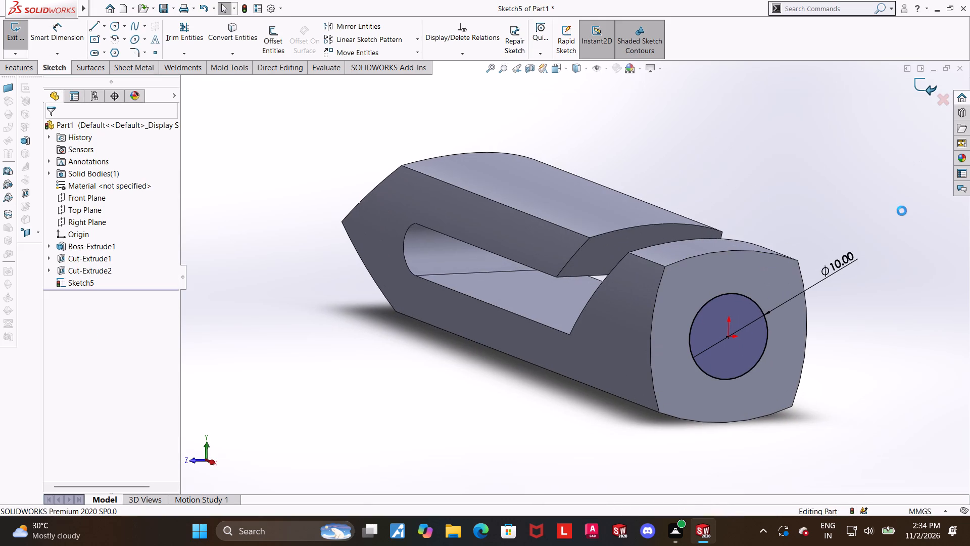
# Extrude the circle 12 mm outward from the flat end face as a round shank and show the part in isometric view.
pyautogui.scroll(3, 902, 211)
pyautogui.scroll(-3, 831, 303)
pyautogui.click(21, 30)
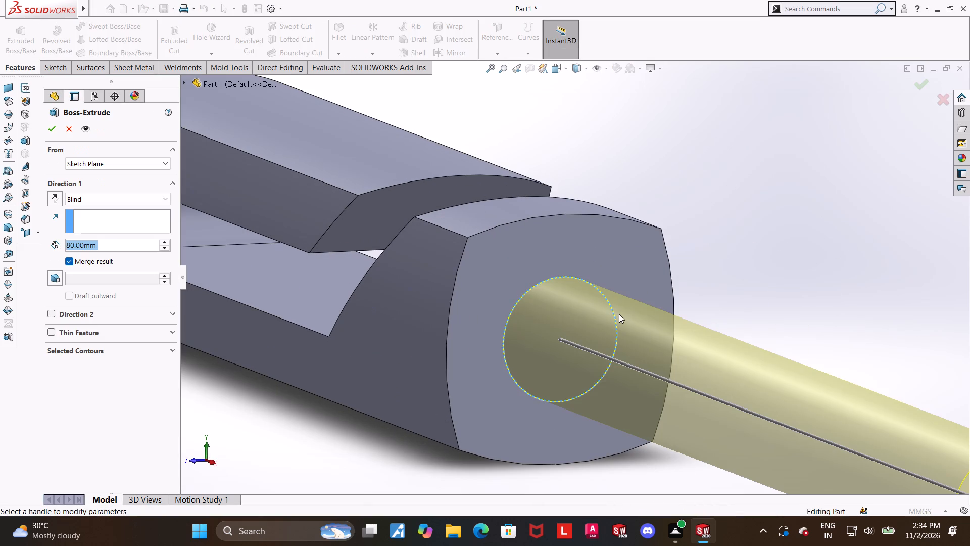
pyautogui.write('12')
pyautogui.press('Return')
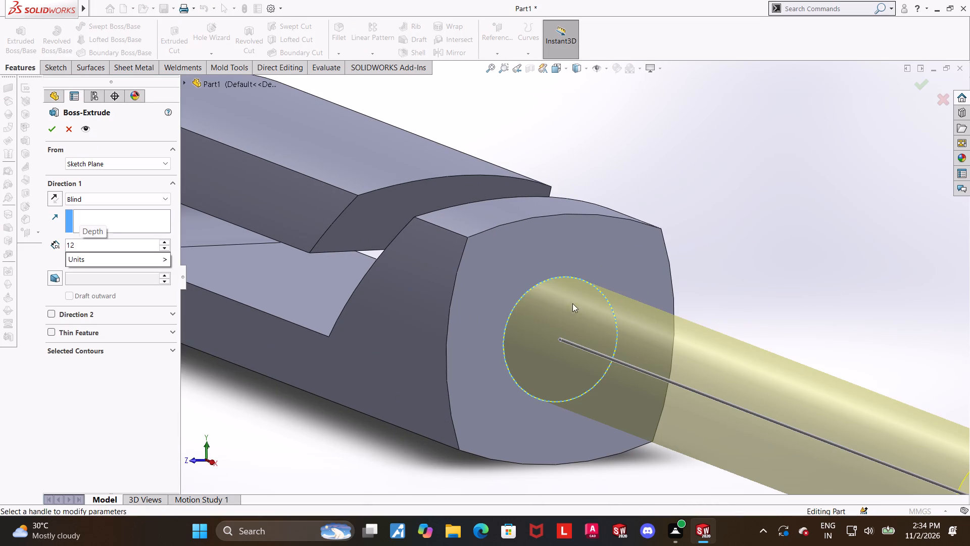
pyautogui.click(50, 121)
pyautogui.click(688, 210)
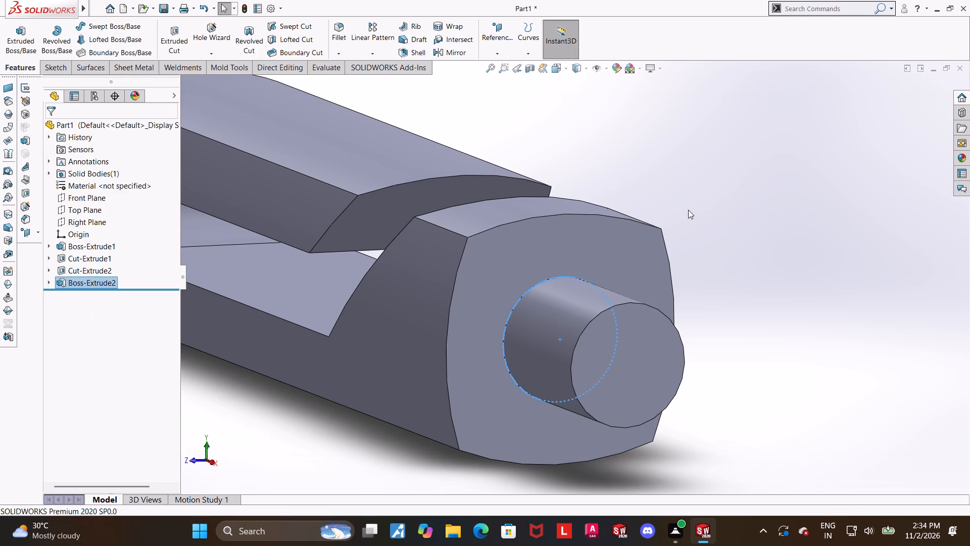
pyautogui.hotkey('ctrl', '7')
pyautogui.click(803, 265)
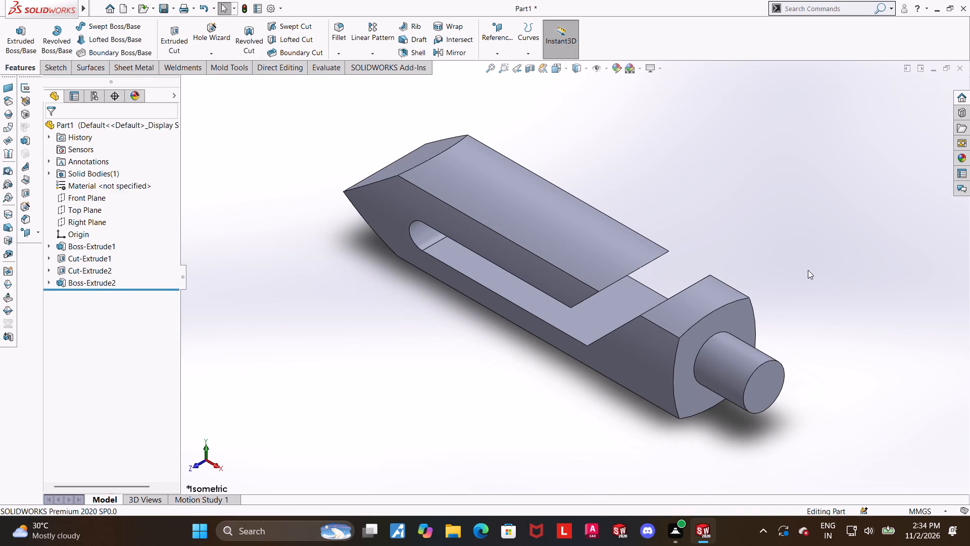
# Examine the part's slot, pointed end and round shank from several angles and looking straight down on the body.
pyautogui.scroll(1, 809, 269)
pyautogui.moveTo(766, 310); pyautogui.dragTo(822, 222, button='middle')
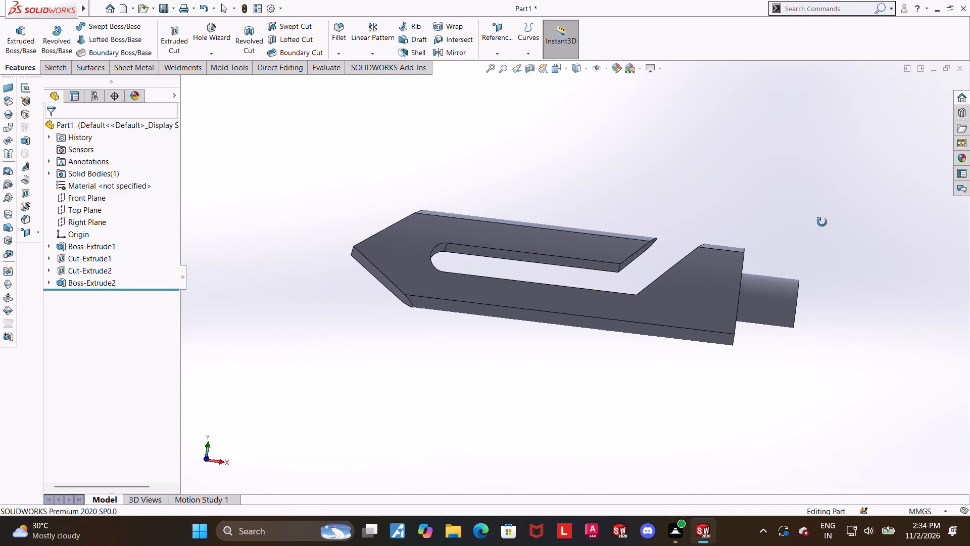
pyautogui.moveTo(822, 222); pyautogui.dragTo(788, 248, button='middle')
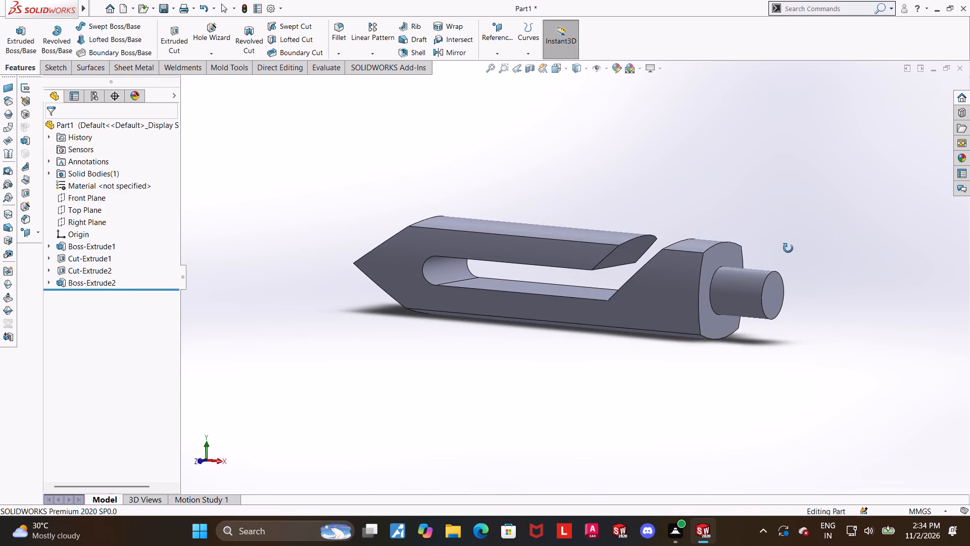
pyautogui.moveTo(788, 248); pyautogui.dragTo(790, 255, button='middle')
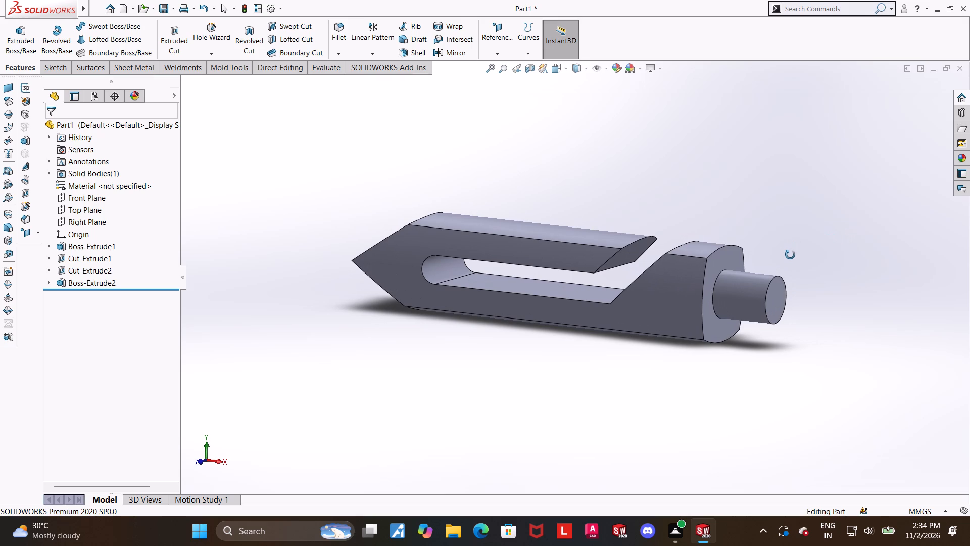
pyautogui.moveTo(790, 255); pyautogui.dragTo(741, 317, button='middle')
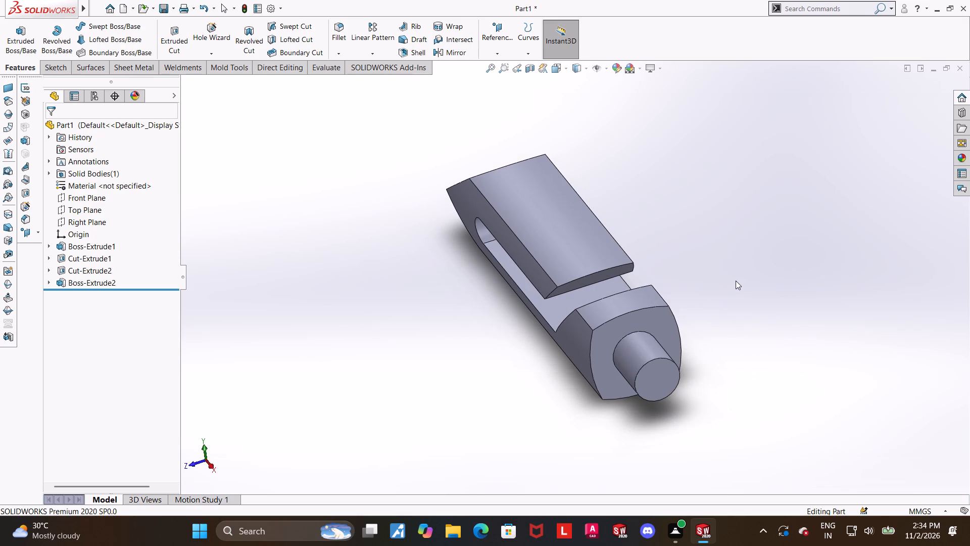
pyautogui.click(563, 69)
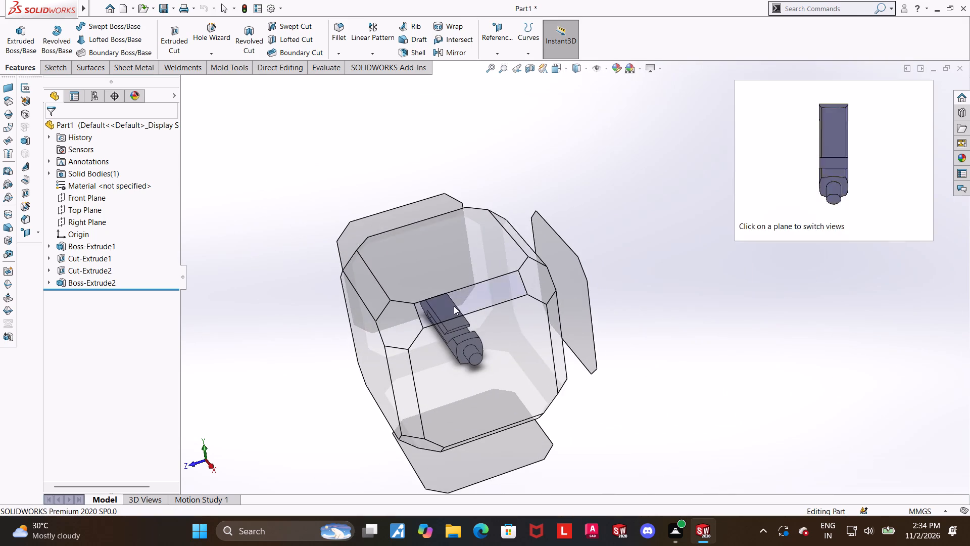
pyautogui.click(467, 252)
pyautogui.scroll(2, 693, 318)
pyautogui.scroll(-1, 688, 307)
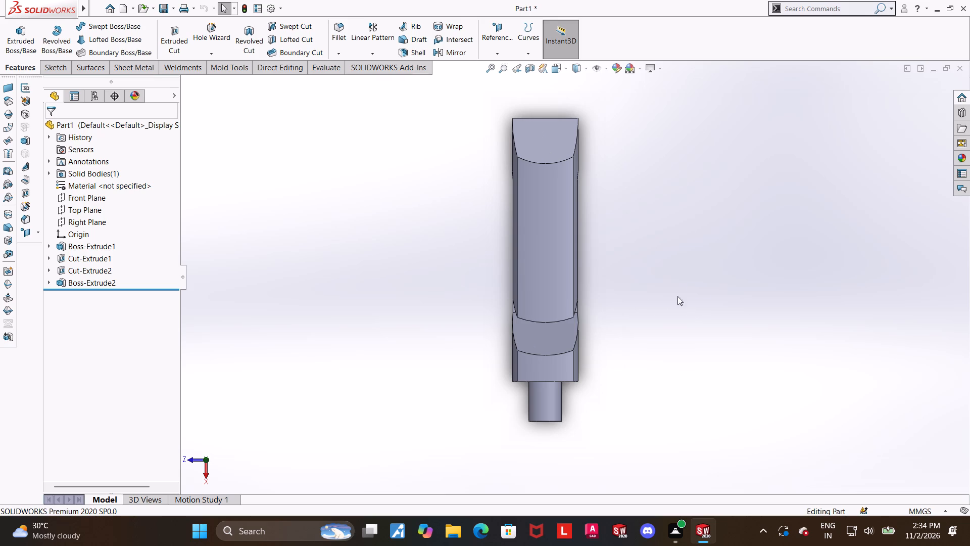
pyautogui.moveTo(689, 295); pyautogui.dragTo(756, 304, button='middle')
pyautogui.click(556, 72)
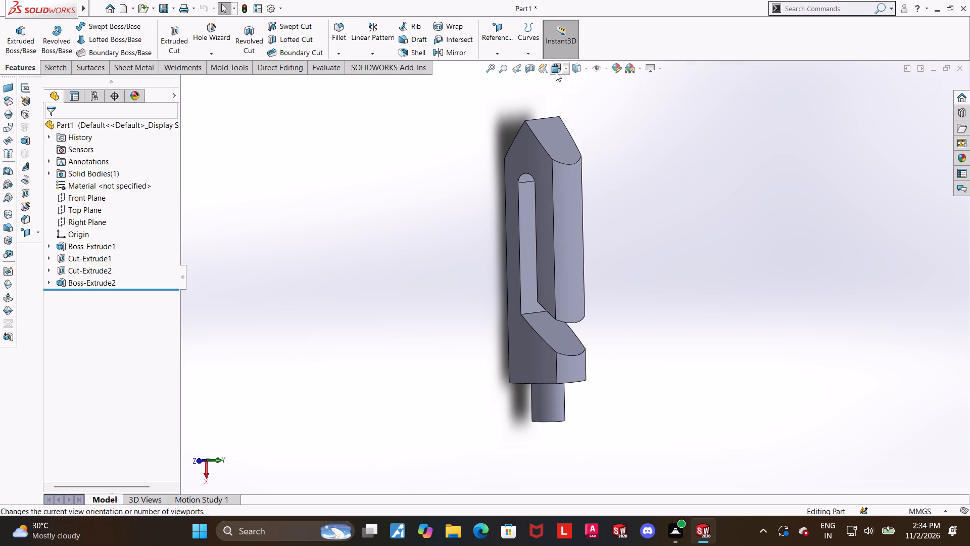
pyautogui.click(570, 324)
pyautogui.scroll(1, 669, 323)
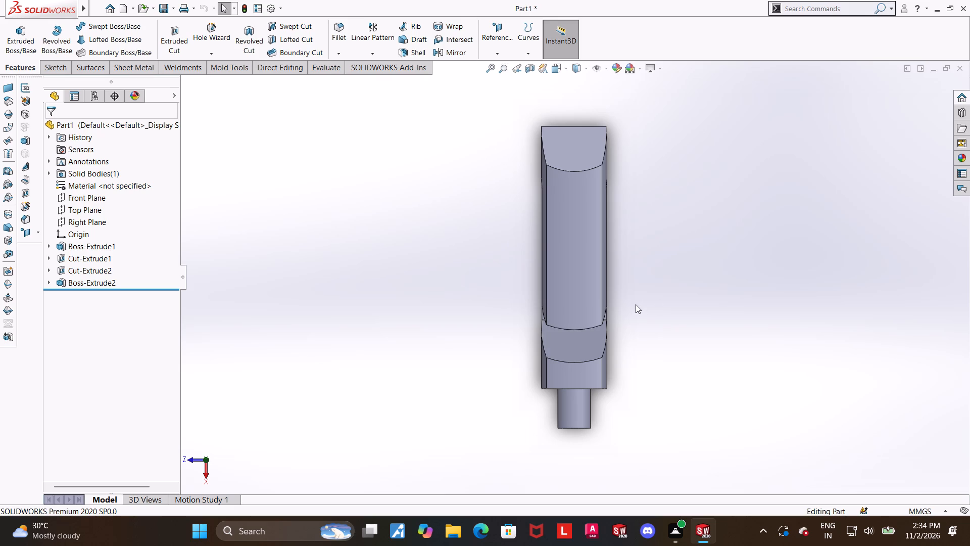
pyautogui.scroll(-1, 665, 192)
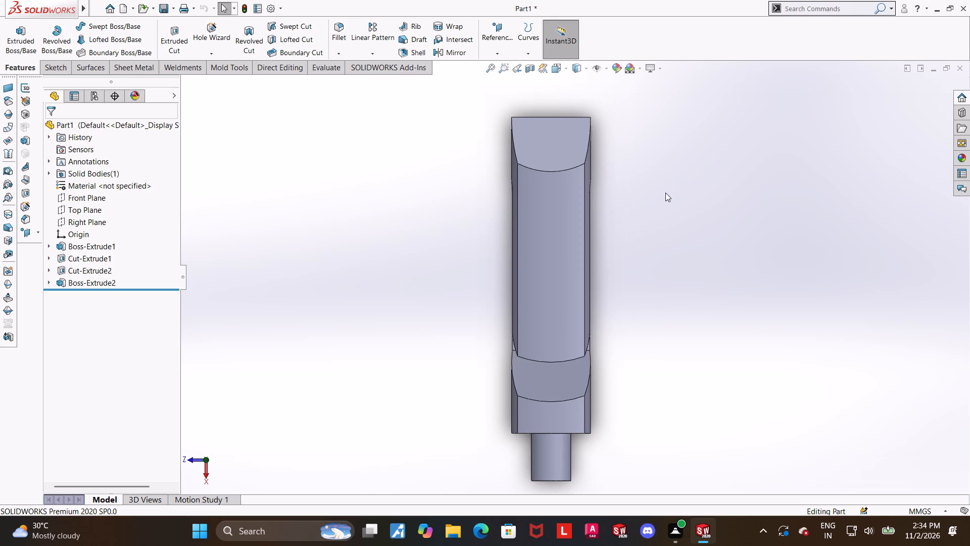
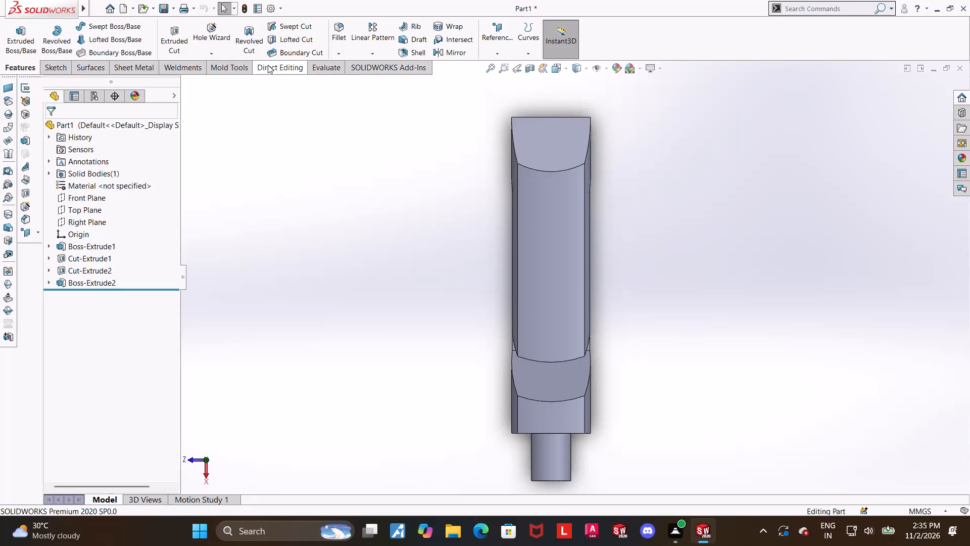
# Start a legacy counterbored hole in the Hole Wizard and set its hole diameter to 4 mm.
pyautogui.click(214, 35)
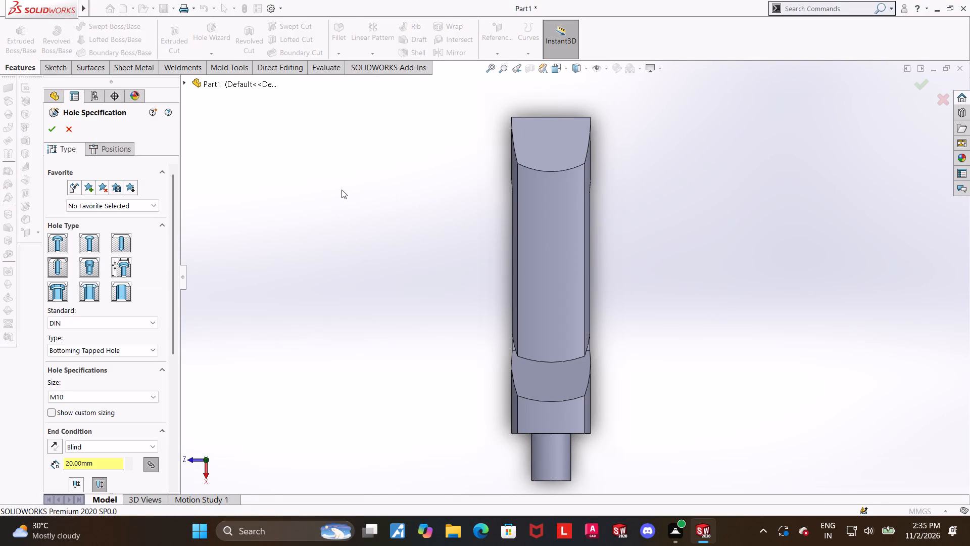
pyautogui.click(123, 259)
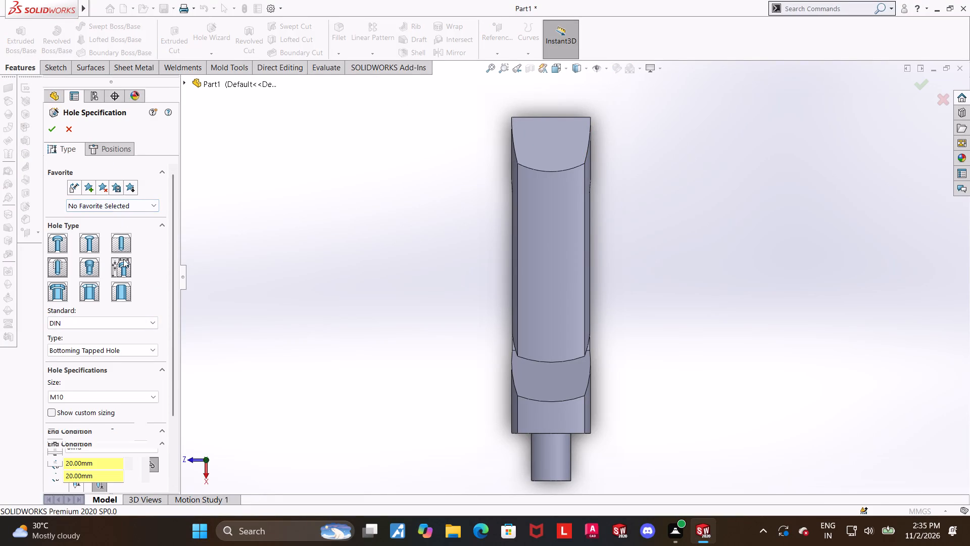
pyautogui.click(123, 267)
pyautogui.click(87, 338)
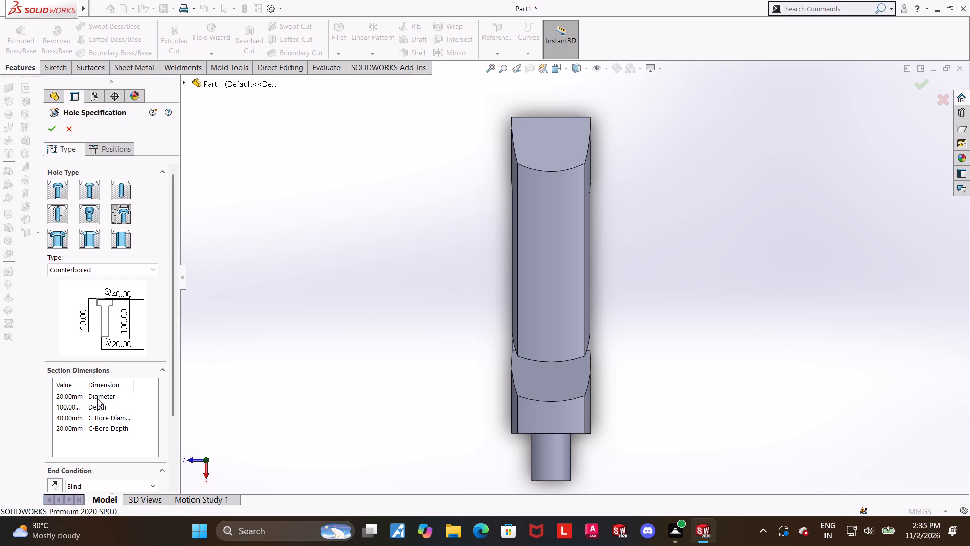
pyautogui.doubleClick(65, 398)
pyautogui.press('4')
pyautogui.press('Return')
pyautogui.click(304, 381)
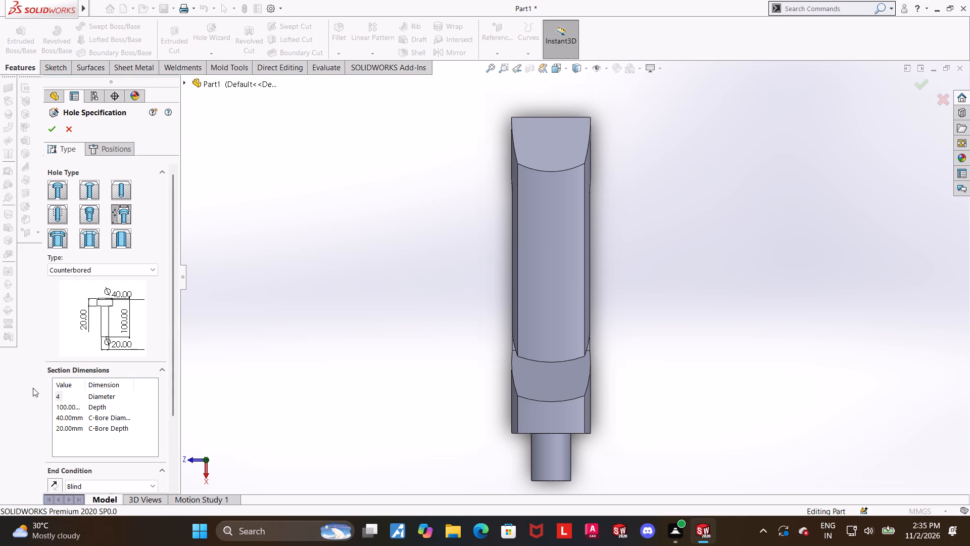
# Set the hole's counterbore diameter to 10 mm and its counterbore depth to 4 mm.
pyautogui.doubleClick(68, 418)
pyautogui.press('1')
pyautogui.press('0')
pyautogui.press('Return')
pyautogui.click(210, 399)
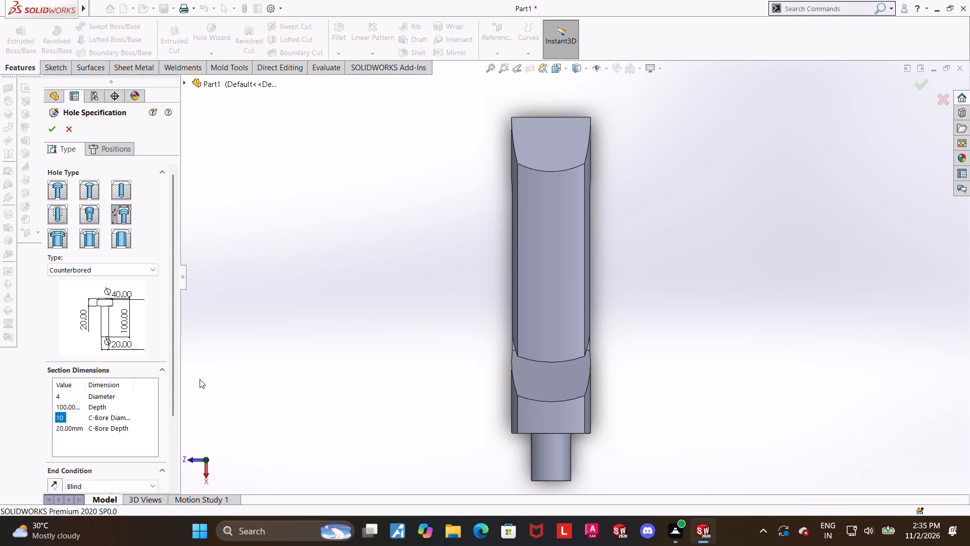
pyautogui.doubleClick(74, 432)
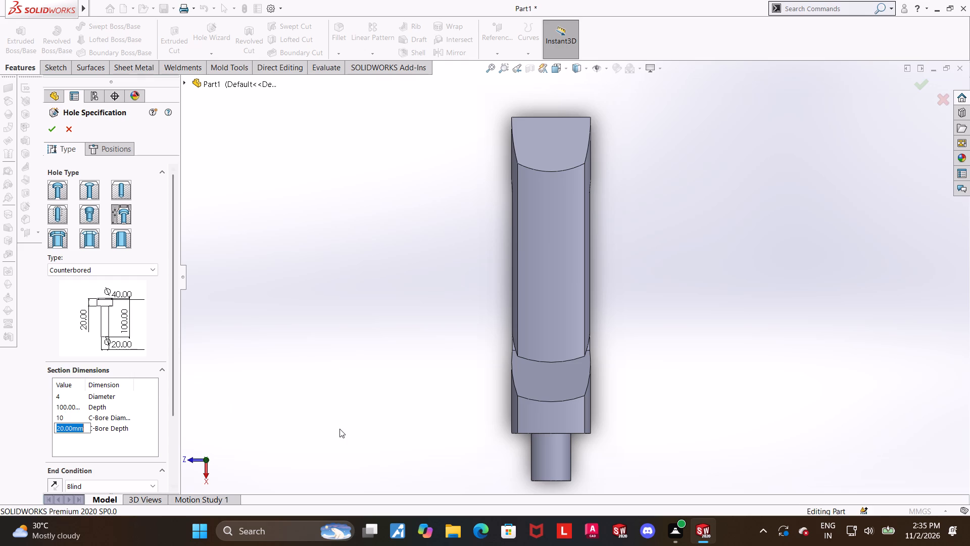
pyautogui.press('4')
pyautogui.press('Return')
pyautogui.click(299, 423)
# Place one hole centre on the long curved face near its mid-width, about 58.6 mm from the body's shank-end edge.
pyautogui.click(114, 150)
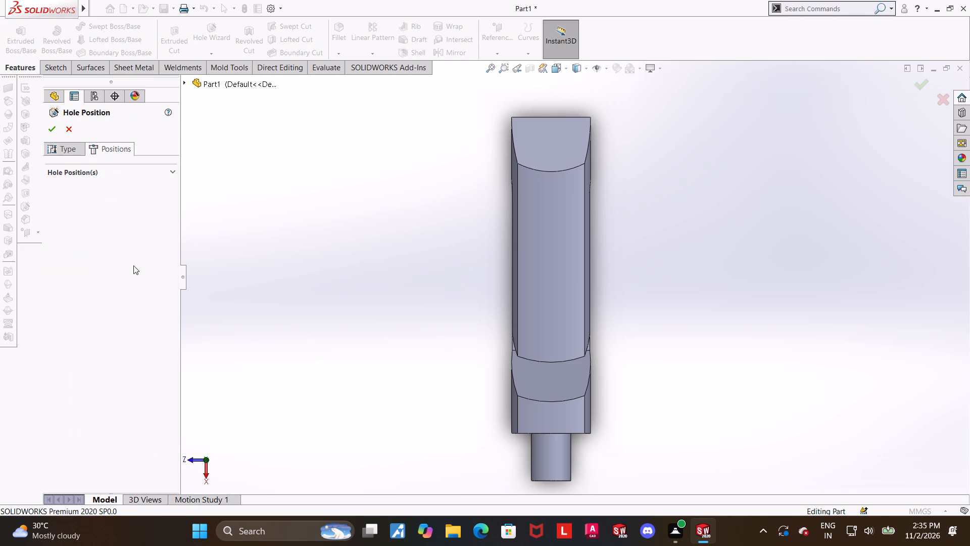
pyautogui.click(555, 219)
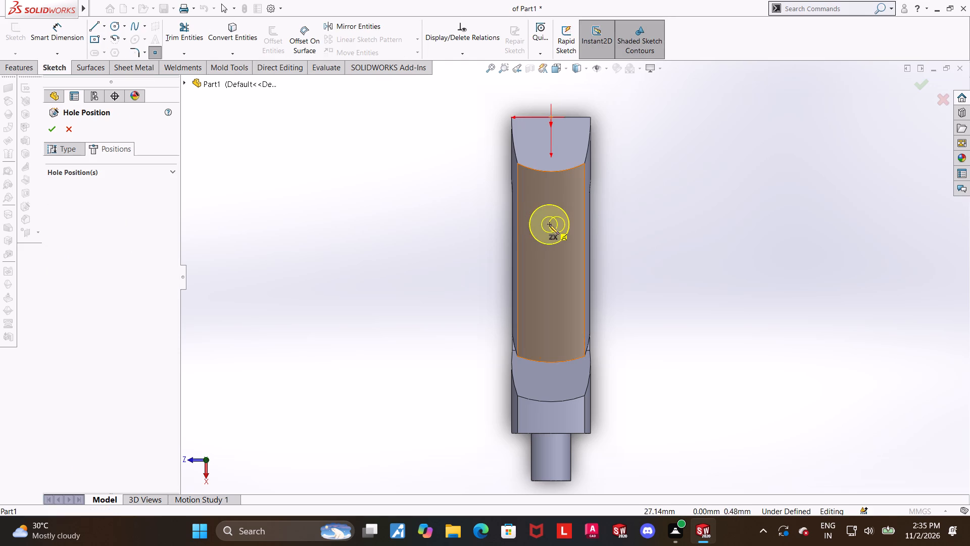
pyautogui.click(551, 223)
pyautogui.press('Escape')
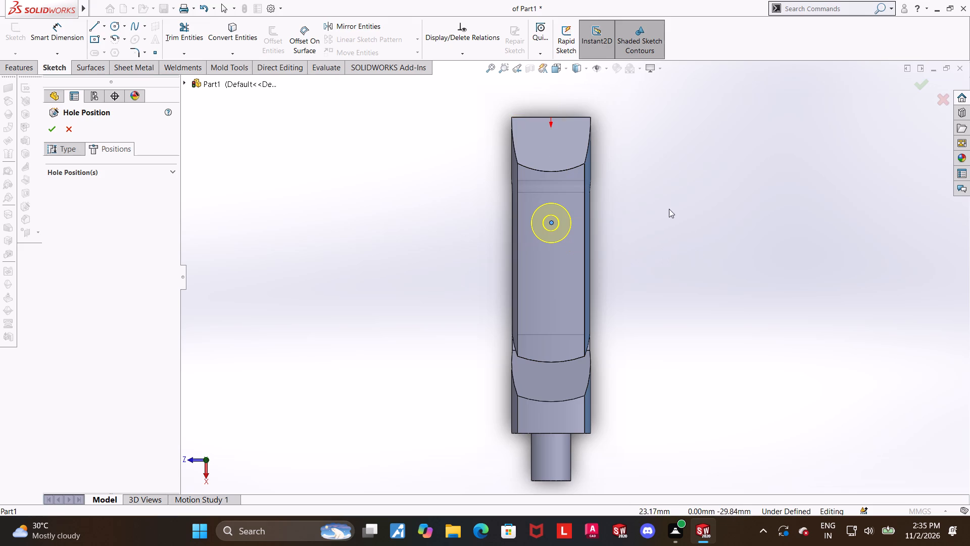
# Dimension the hole centre 50 mm from the body's shank-end edge.
pyautogui.click(58, 28)
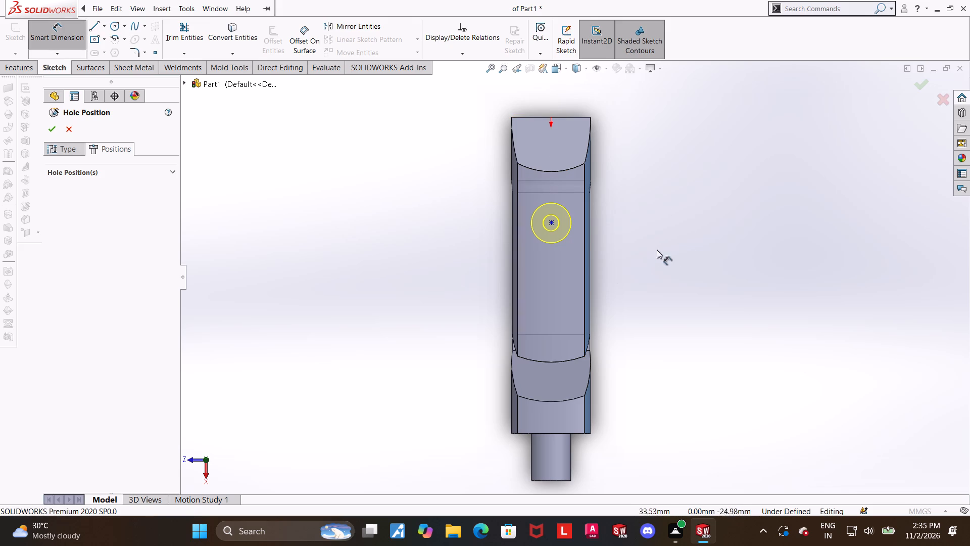
pyautogui.click(550, 224)
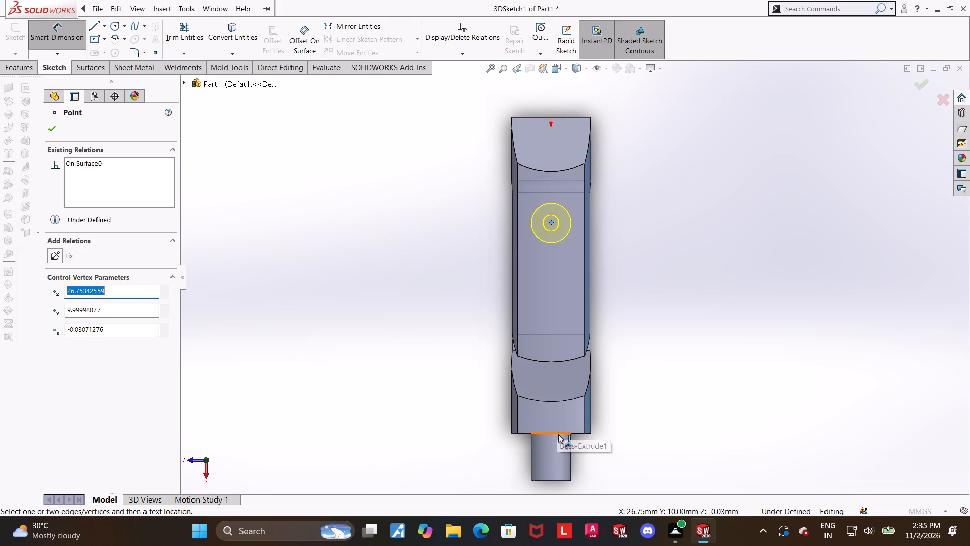
pyautogui.click(578, 434)
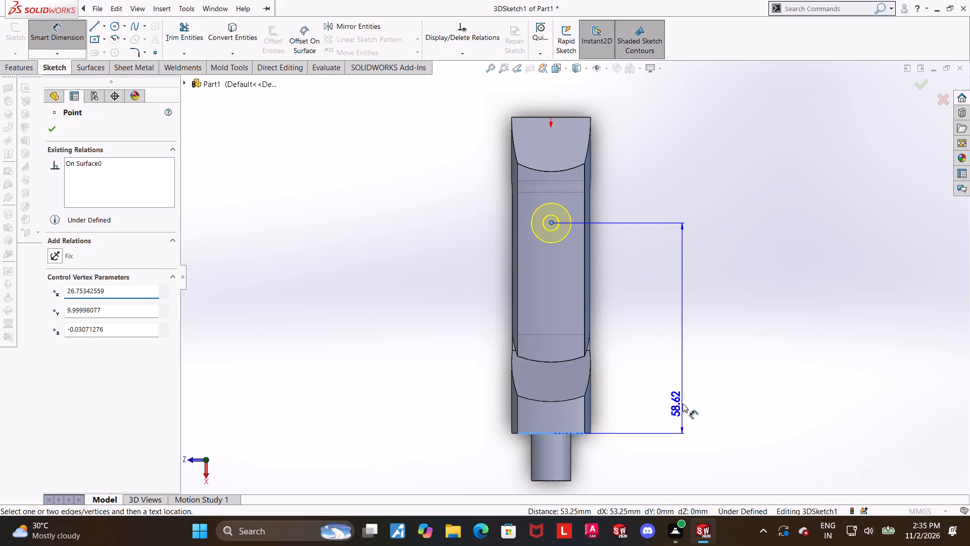
pyautogui.click(683, 403)
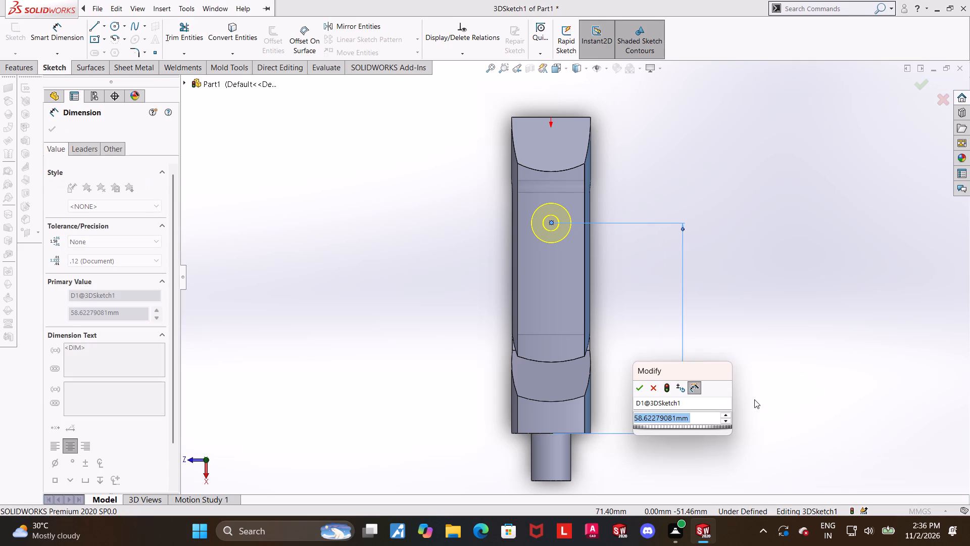
pyautogui.write('50')
pyautogui.press('Return')
pyautogui.press('Escape')
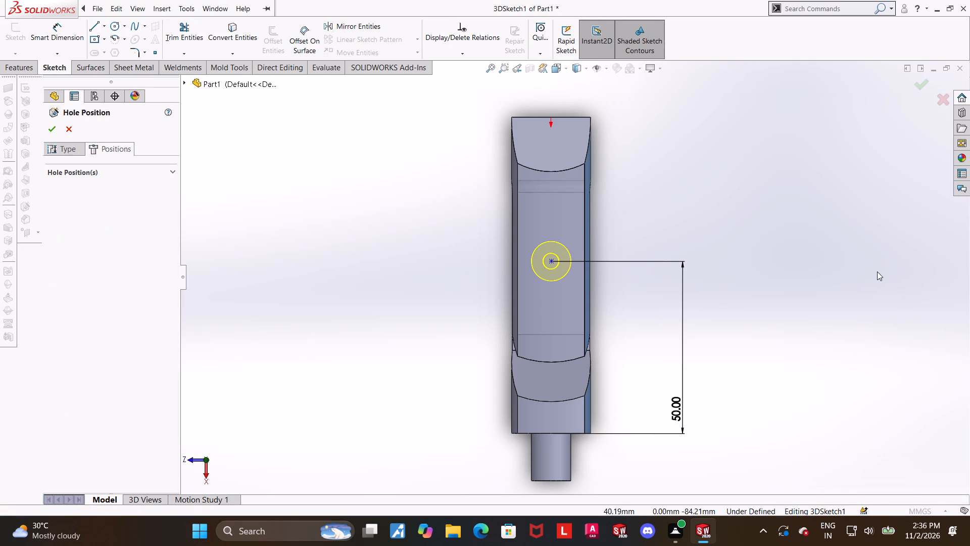
pyautogui.click(877, 271)
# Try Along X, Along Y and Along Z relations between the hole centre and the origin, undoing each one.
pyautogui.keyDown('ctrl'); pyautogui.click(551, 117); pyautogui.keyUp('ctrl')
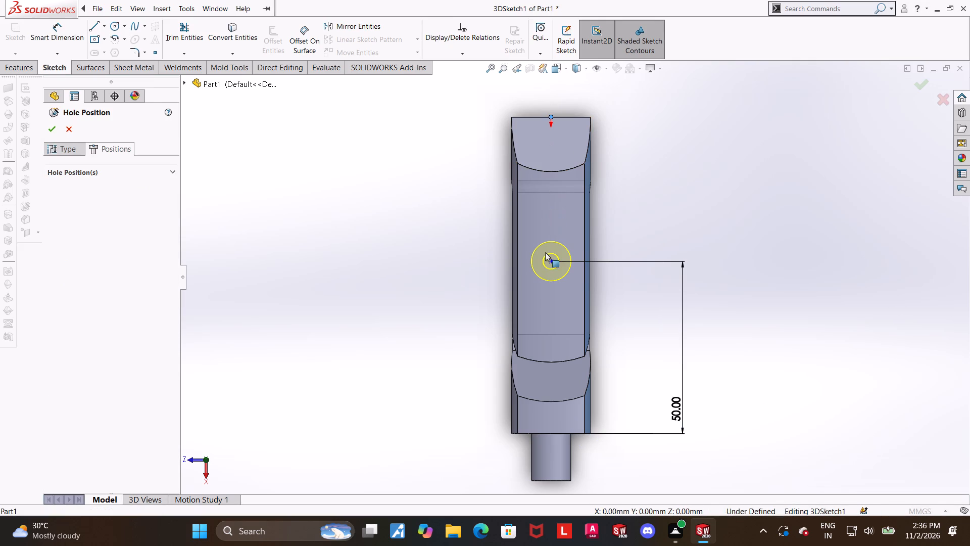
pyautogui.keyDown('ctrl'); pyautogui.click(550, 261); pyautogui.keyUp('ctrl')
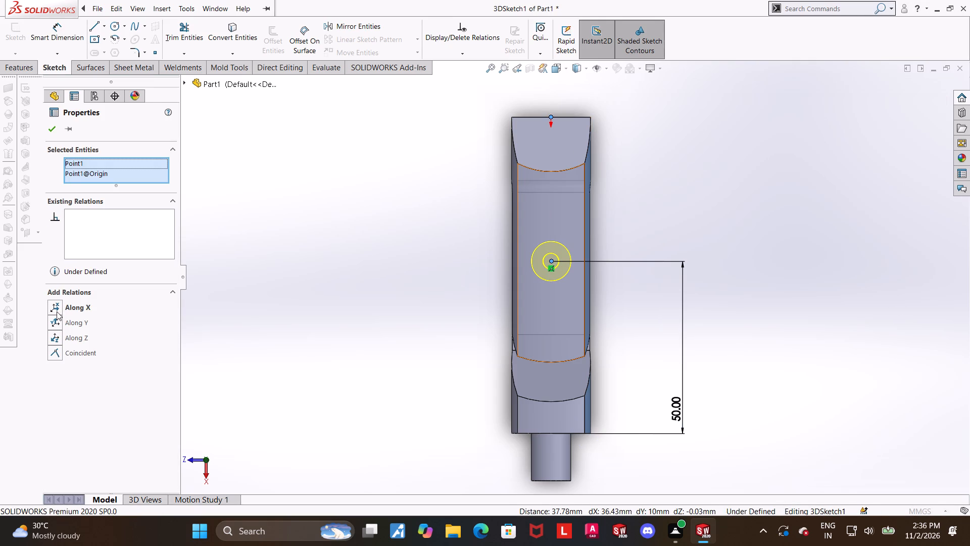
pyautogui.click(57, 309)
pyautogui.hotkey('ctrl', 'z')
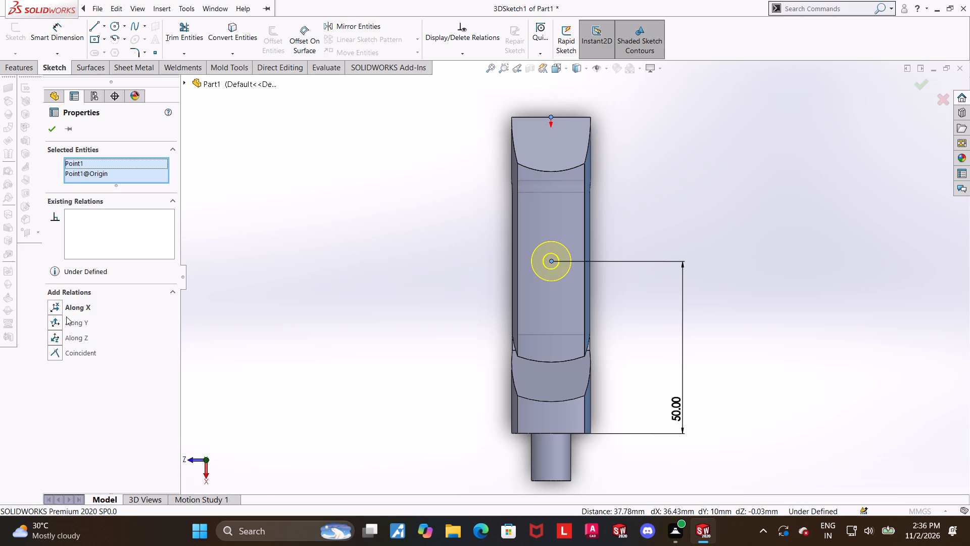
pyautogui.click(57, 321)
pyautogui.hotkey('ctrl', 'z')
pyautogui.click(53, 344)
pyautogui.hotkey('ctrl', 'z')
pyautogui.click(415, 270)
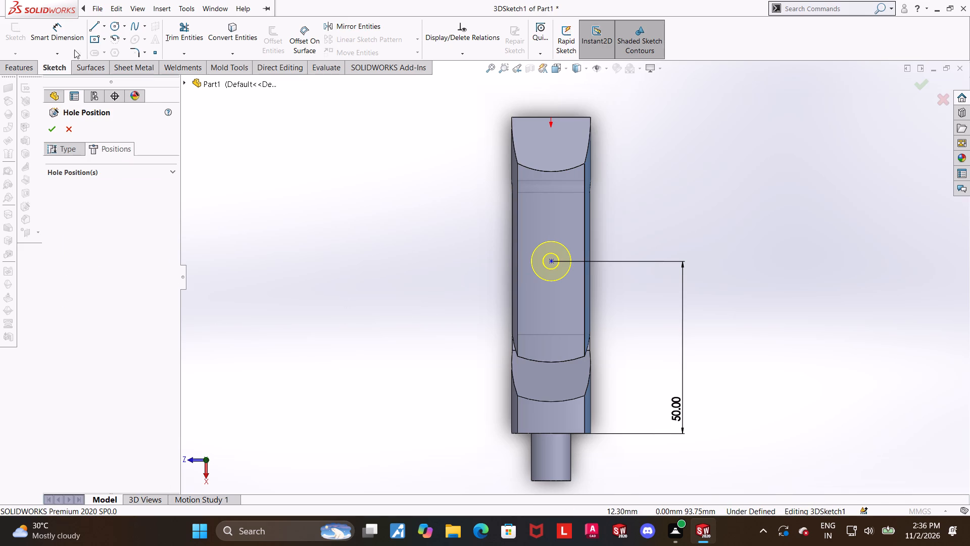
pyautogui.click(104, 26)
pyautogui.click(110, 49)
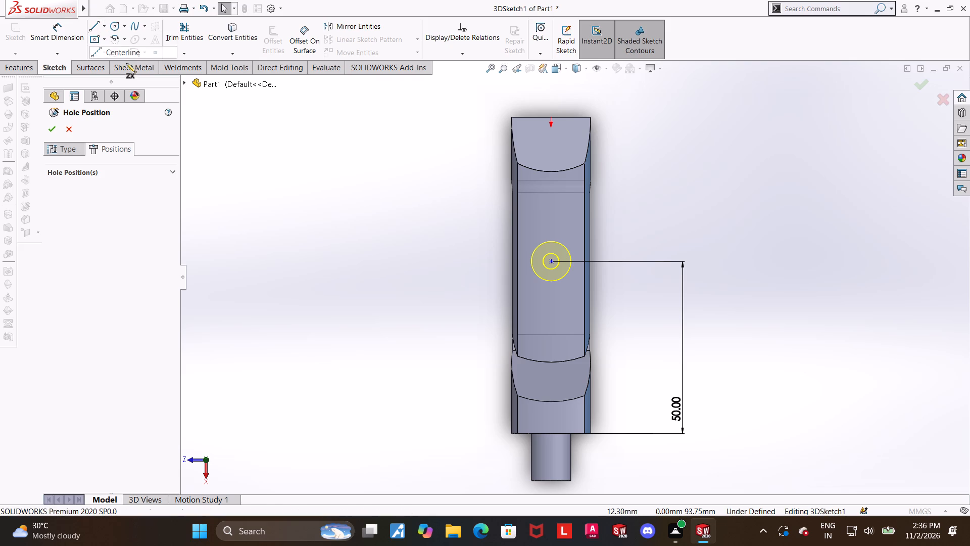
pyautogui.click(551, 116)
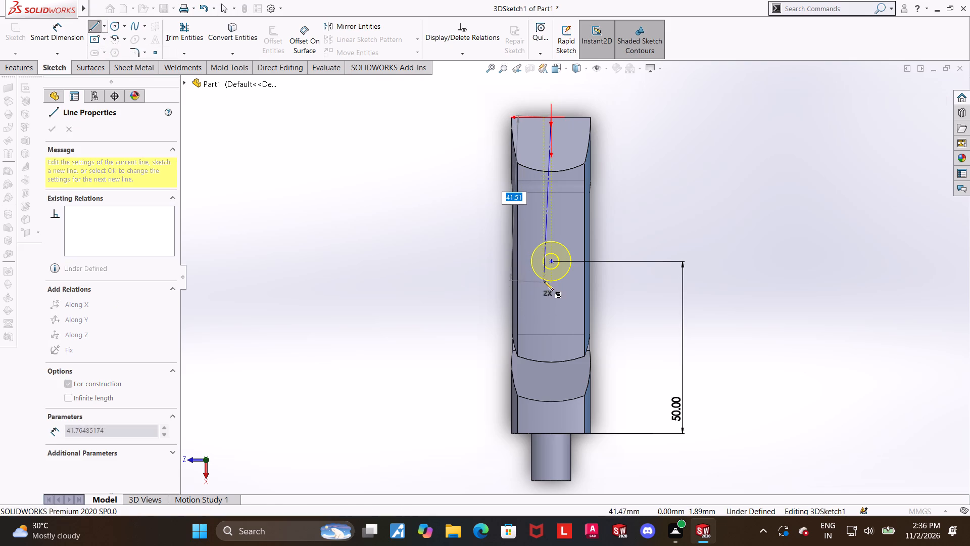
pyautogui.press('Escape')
# Draw a centerline from the midpoint of the shank-end edge lengthwise along the body, ending just past the hole centre.
pyautogui.click(104, 26)
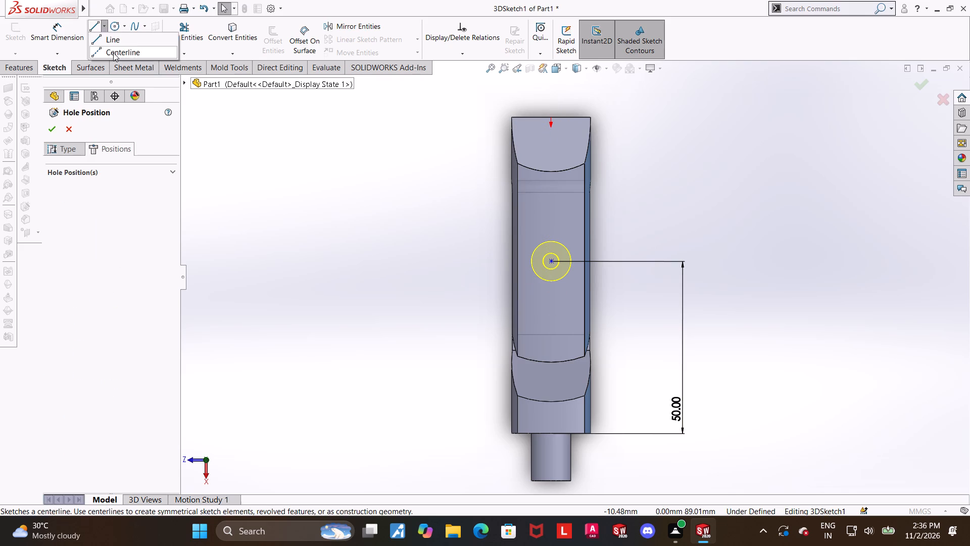
pyautogui.click(113, 54)
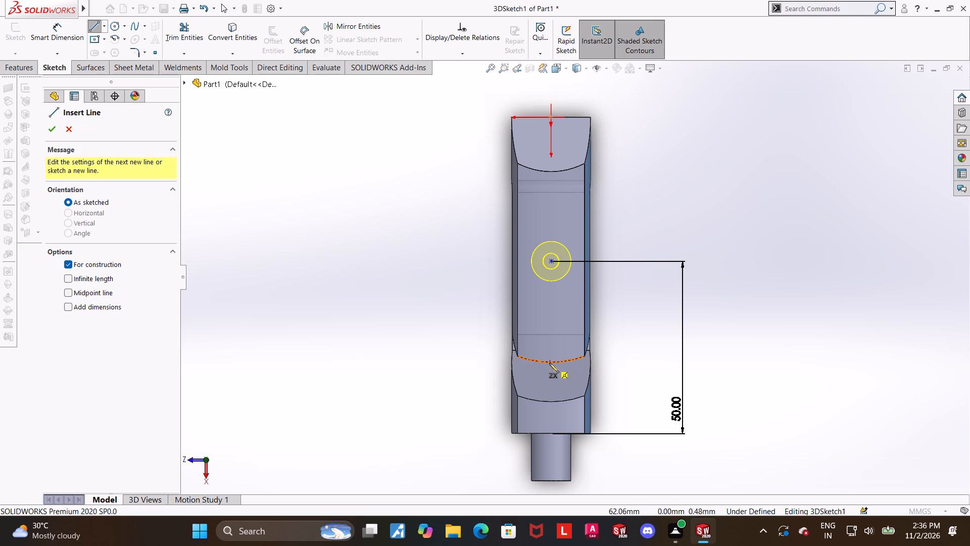
pyautogui.click(551, 433)
pyautogui.click(549, 218)
pyautogui.press('Escape')
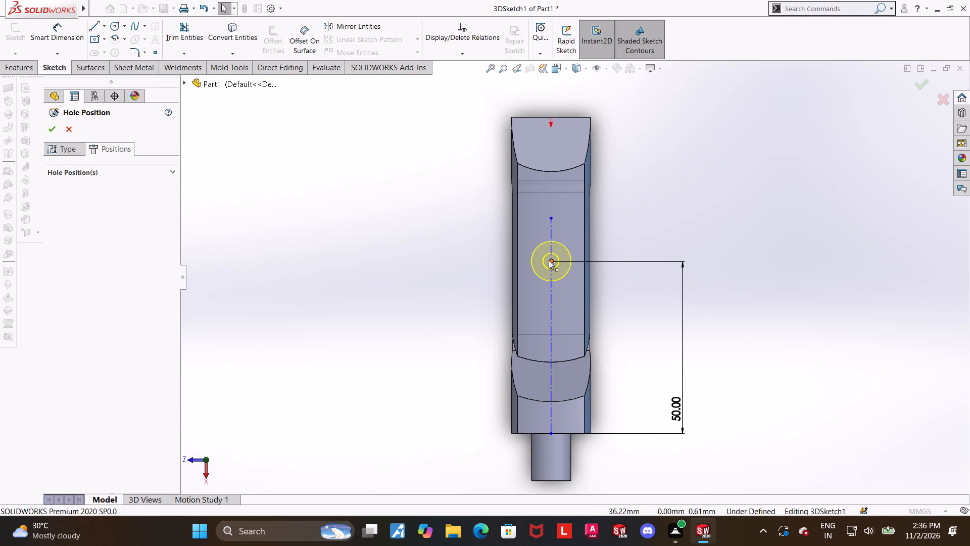
# Make the hole centre coincident with the centerline.
pyautogui.keyDown('ctrl'); pyautogui.click(550, 262); pyautogui.keyUp('ctrl')
pyautogui.keyDown('ctrl'); pyautogui.click(551, 279); pyautogui.keyUp('ctrl')
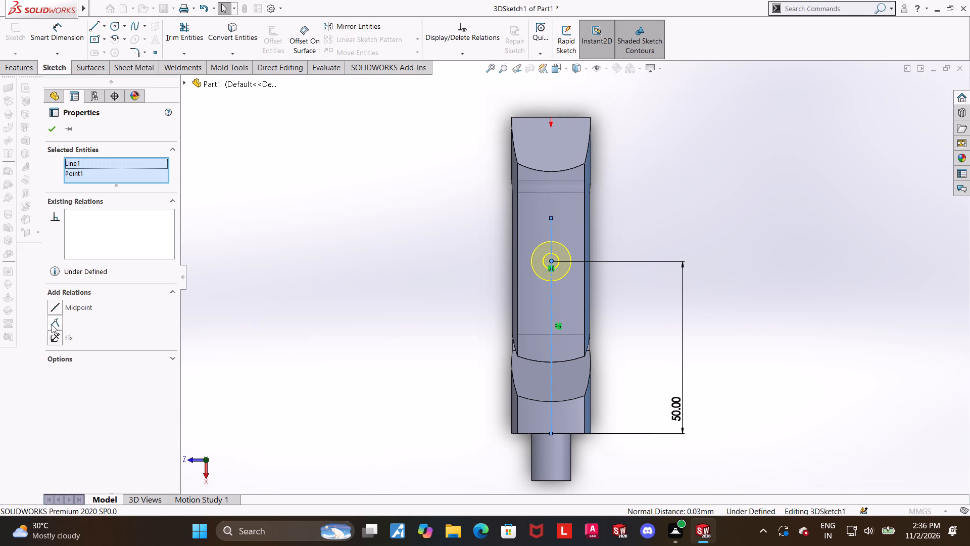
pyautogui.click(53, 325)
pyautogui.click(860, 325)
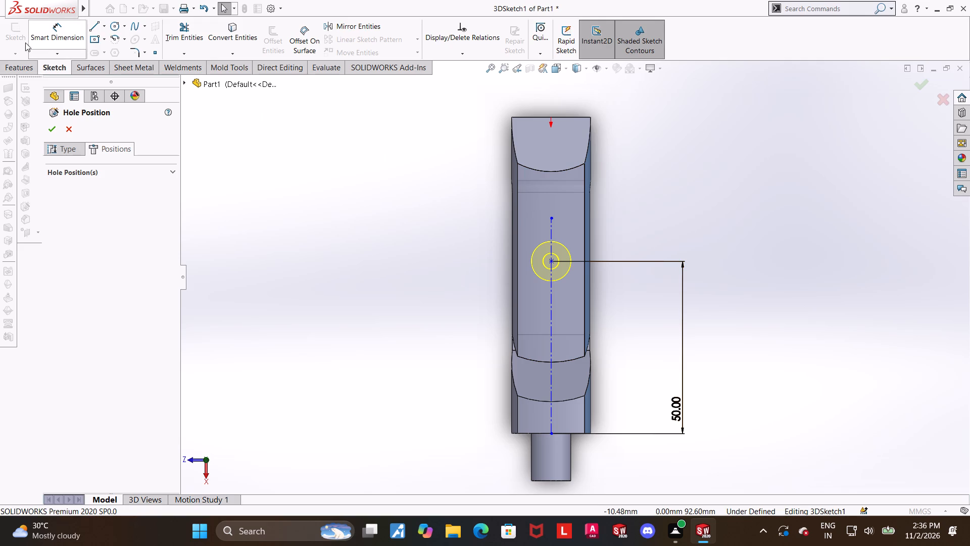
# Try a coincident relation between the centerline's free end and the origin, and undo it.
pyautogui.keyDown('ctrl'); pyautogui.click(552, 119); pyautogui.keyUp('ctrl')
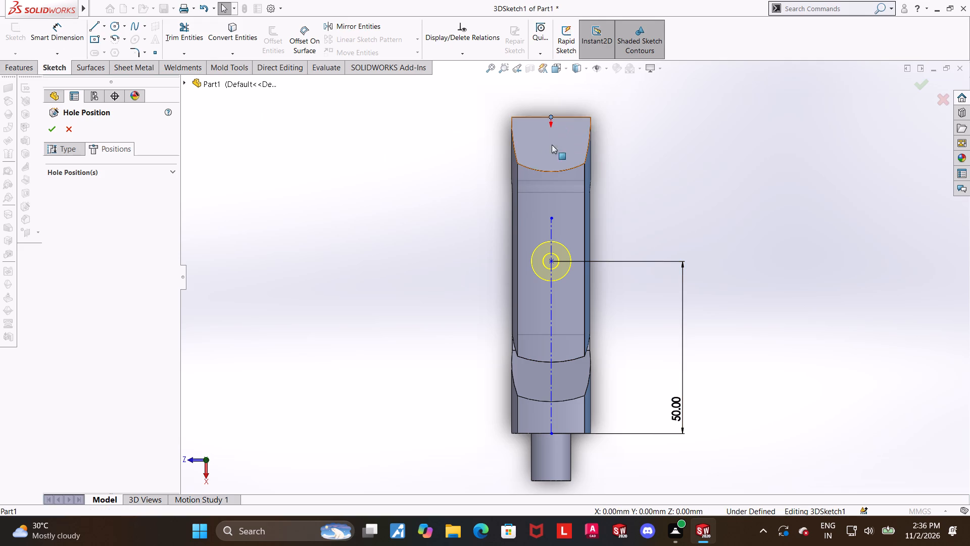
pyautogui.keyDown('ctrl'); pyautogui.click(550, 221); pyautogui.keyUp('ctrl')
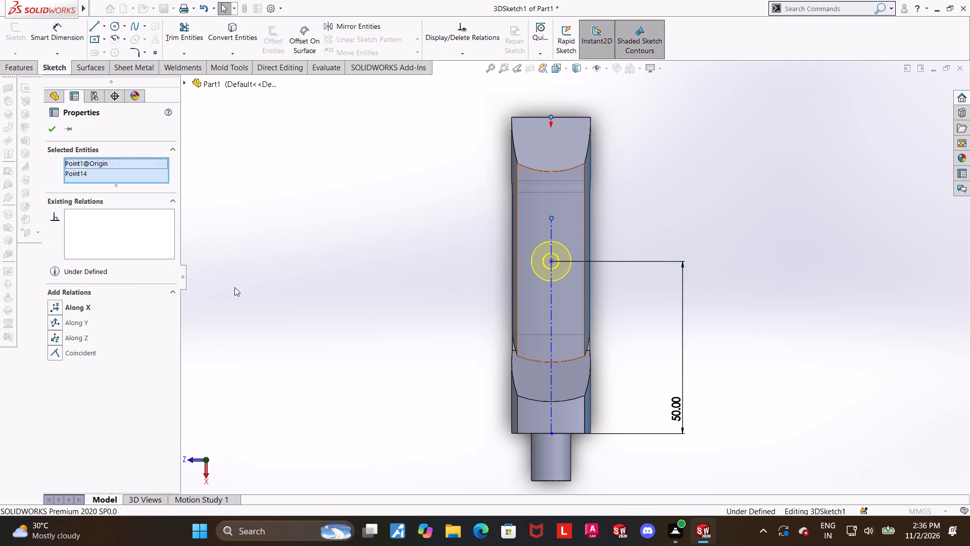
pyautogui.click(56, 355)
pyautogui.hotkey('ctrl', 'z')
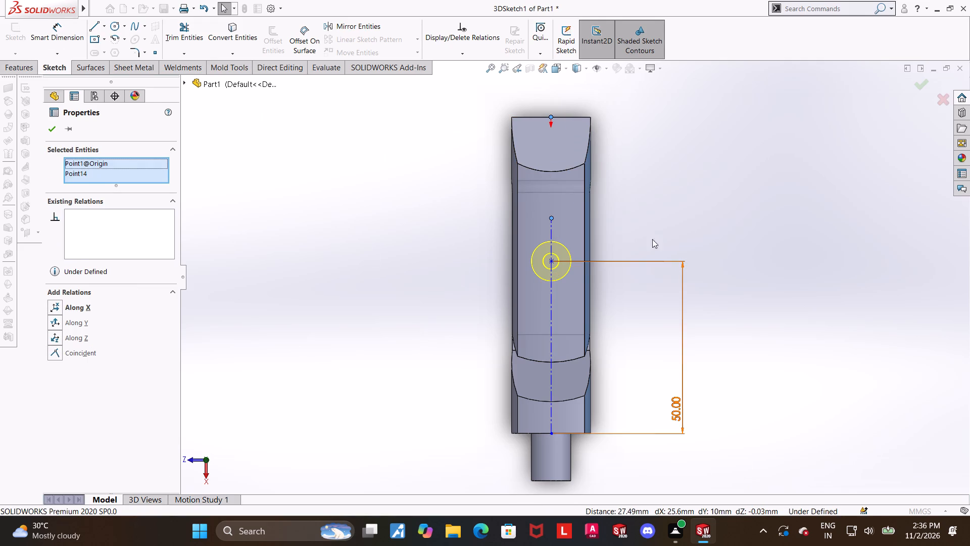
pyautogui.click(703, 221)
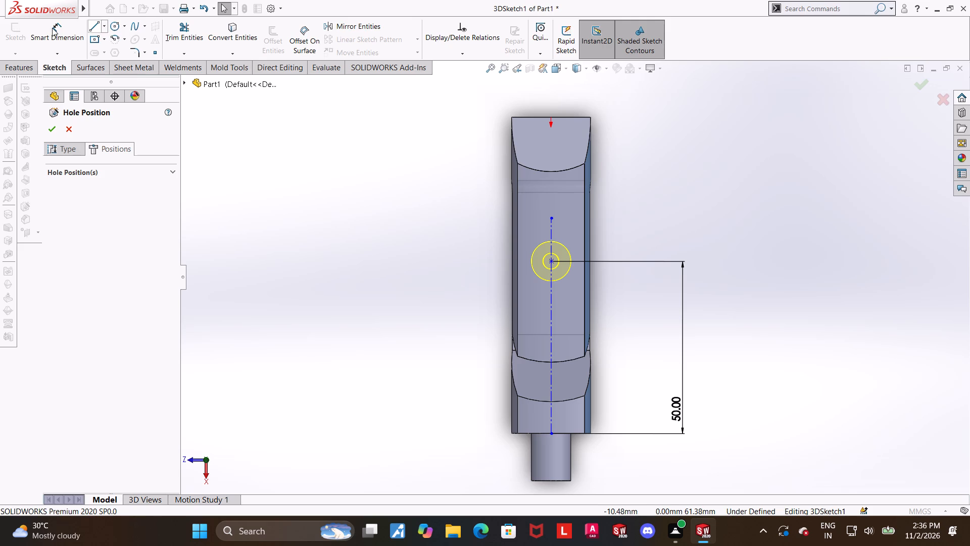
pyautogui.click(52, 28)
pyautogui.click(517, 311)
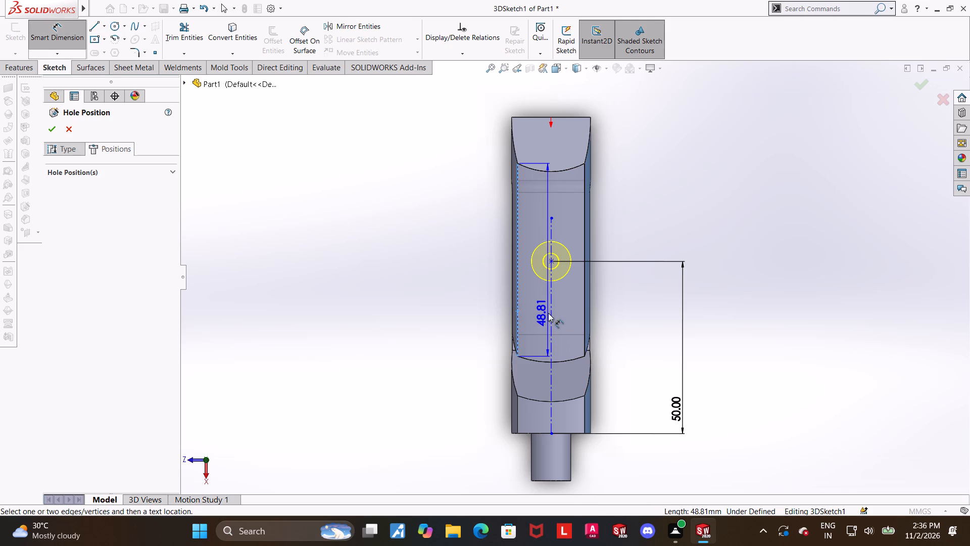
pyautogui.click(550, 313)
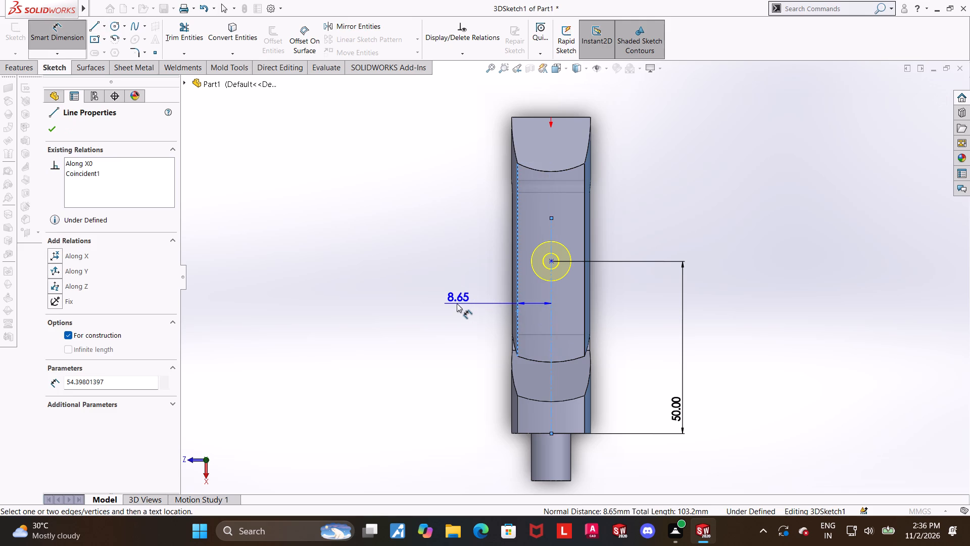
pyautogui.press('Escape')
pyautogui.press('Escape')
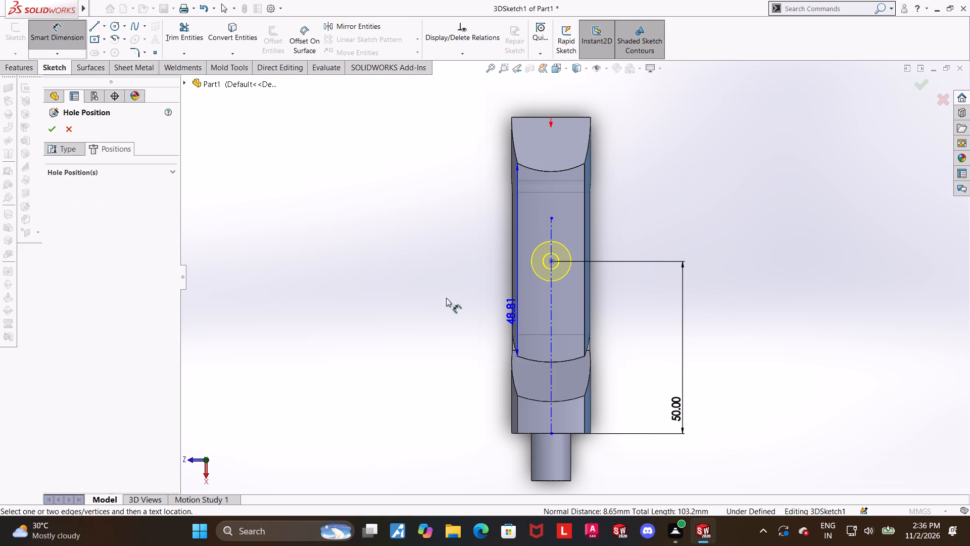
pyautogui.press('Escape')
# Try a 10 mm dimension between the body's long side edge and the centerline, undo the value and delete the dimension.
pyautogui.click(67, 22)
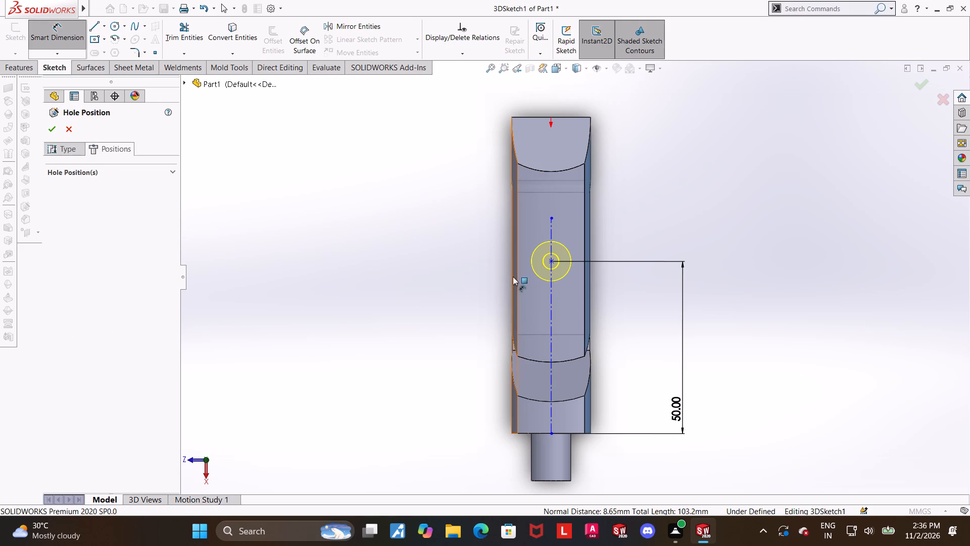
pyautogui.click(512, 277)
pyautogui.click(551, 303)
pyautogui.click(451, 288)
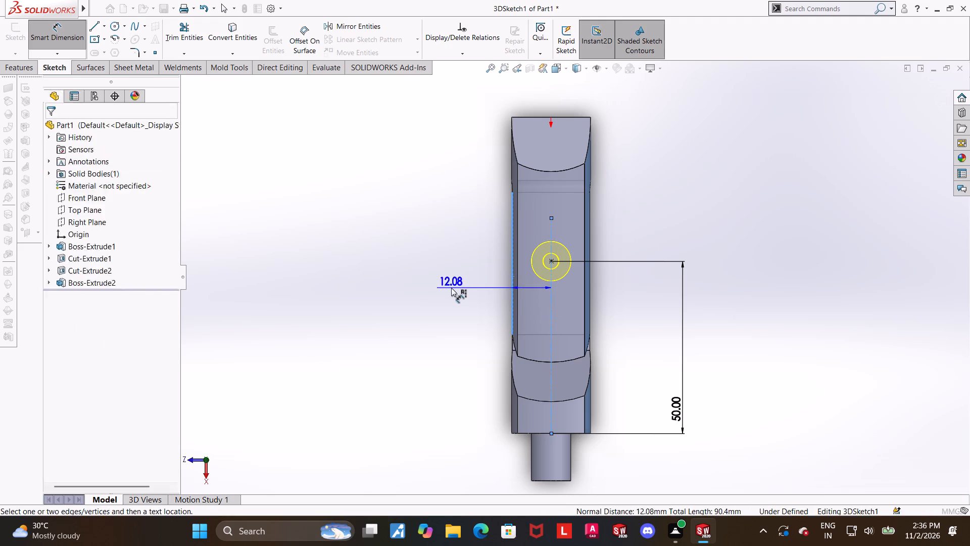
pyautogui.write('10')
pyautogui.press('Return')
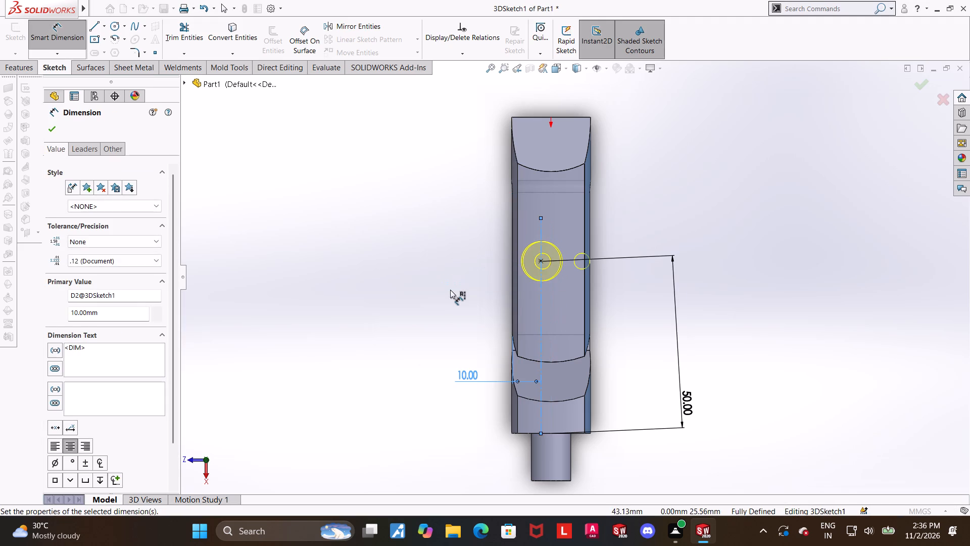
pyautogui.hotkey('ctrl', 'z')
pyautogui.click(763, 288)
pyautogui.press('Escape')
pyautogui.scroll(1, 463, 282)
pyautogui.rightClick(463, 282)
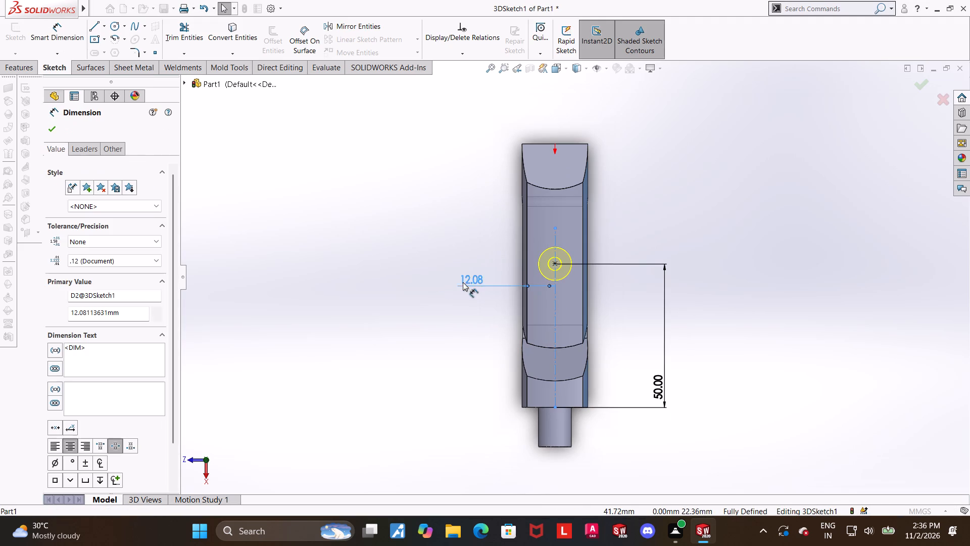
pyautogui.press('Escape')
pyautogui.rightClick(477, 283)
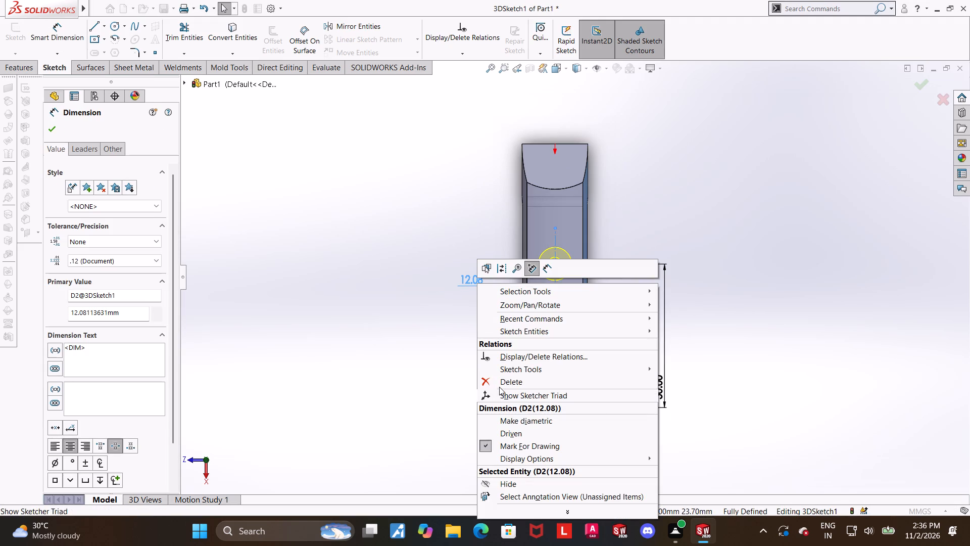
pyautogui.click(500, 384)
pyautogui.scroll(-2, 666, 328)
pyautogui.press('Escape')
# Accept the hole position on the centerline and finish the counterbored hole.
pyautogui.scroll(2, 667, 298)
pyautogui.scroll(-1, 518, 307)
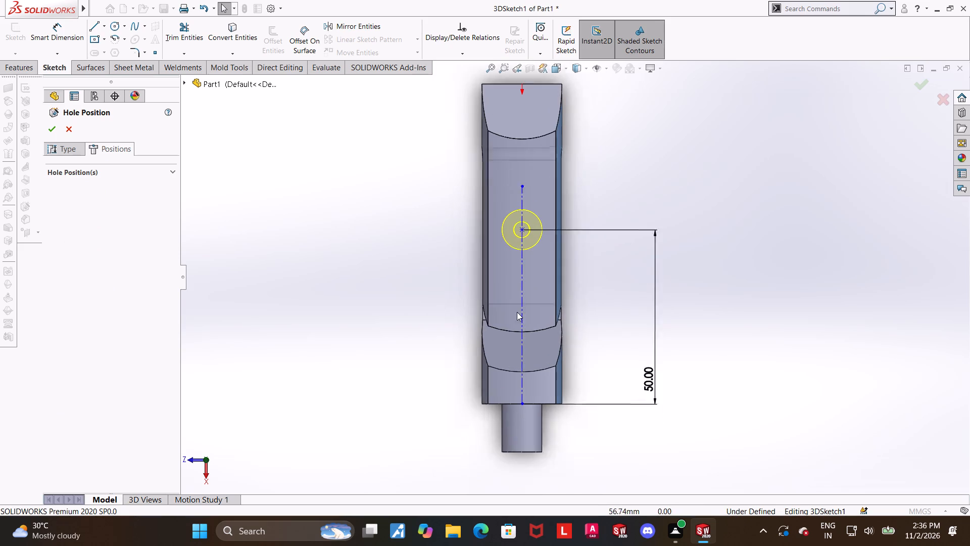
pyautogui.scroll(-1, 517, 312)
pyautogui.scroll(2, 671, 402)
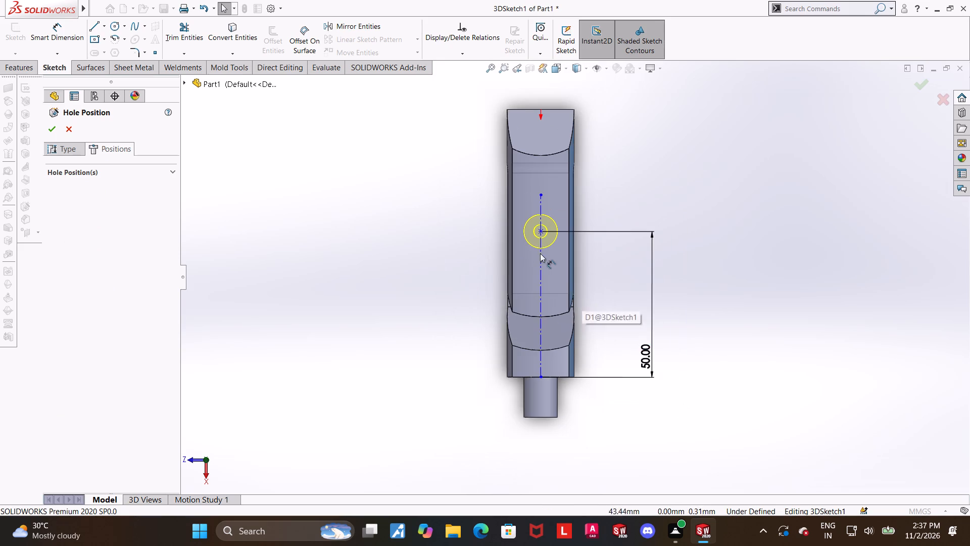
pyautogui.click(690, 227)
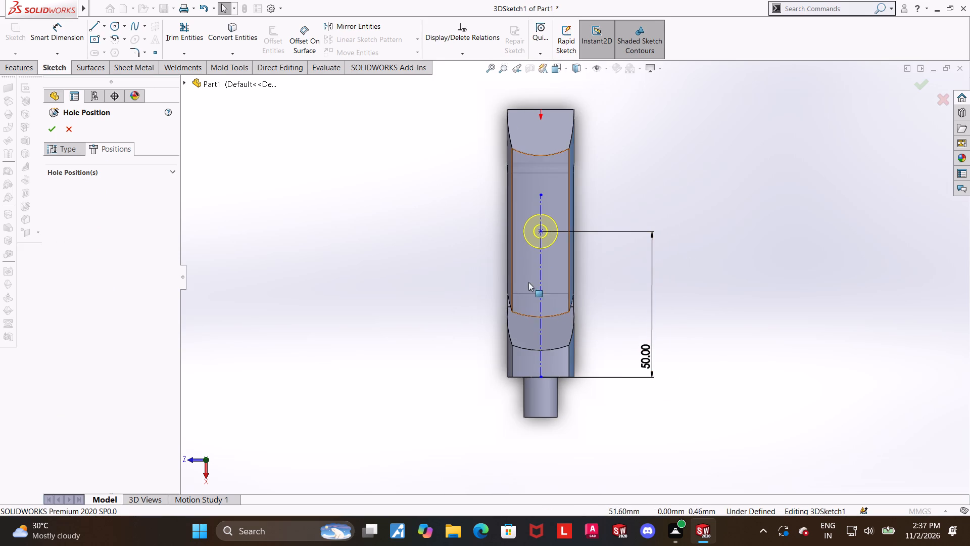
pyautogui.scroll(-1, 517, 282)
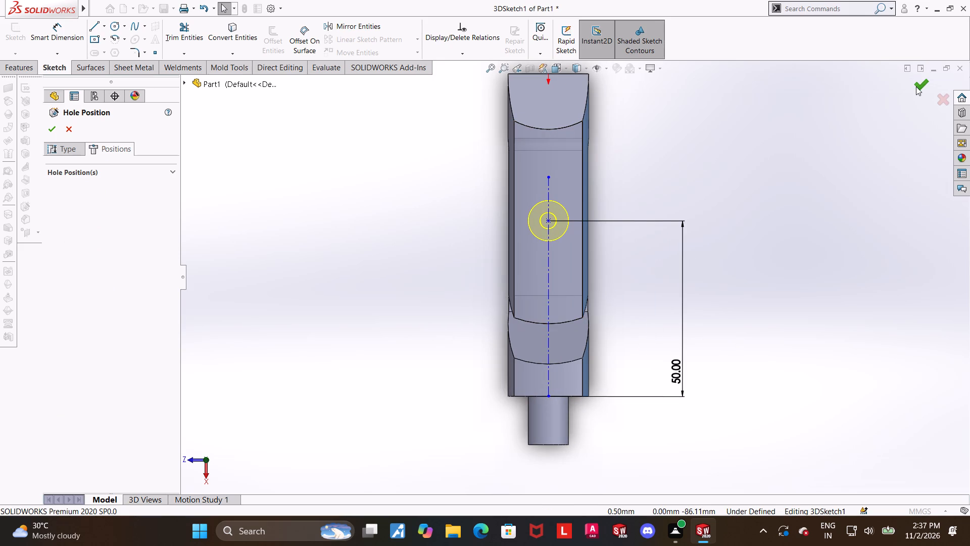
pyautogui.click(916, 86)
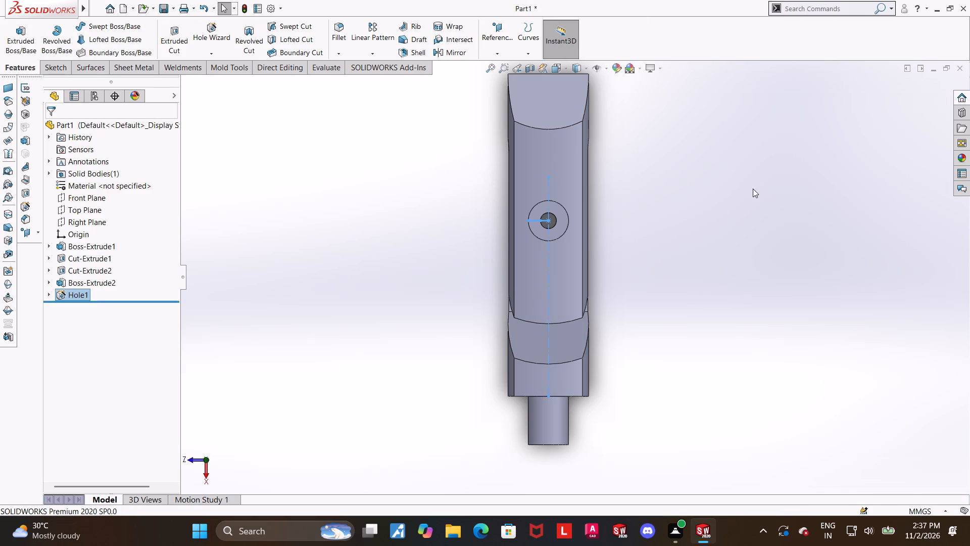
# Inspect the finished part and show a lengthwise section view through the middle of the counterbored hole.
pyautogui.hotkey('ctrl', '7')
pyautogui.click(720, 219)
pyautogui.scroll(3, 670, 269)
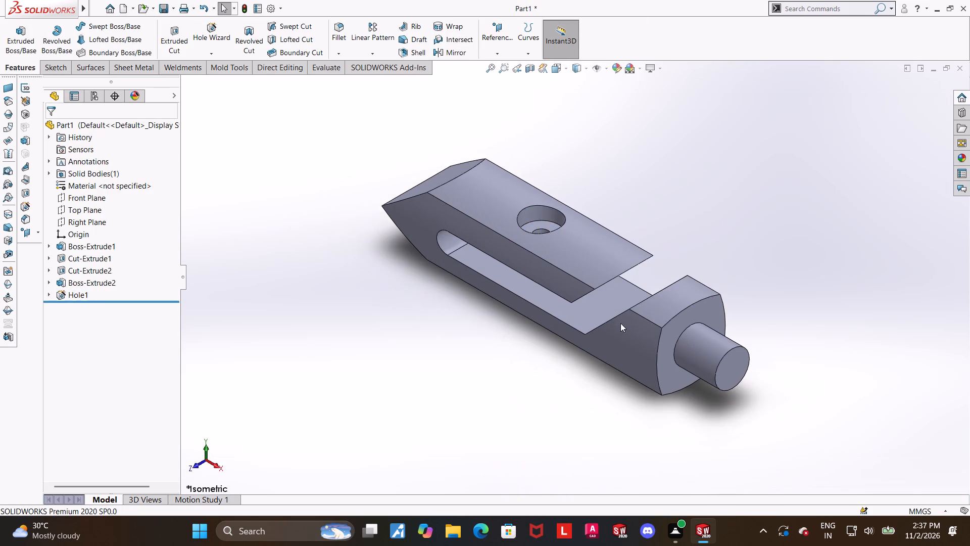
pyautogui.moveTo(622, 308); pyautogui.dragTo(644, 184, button='middle')
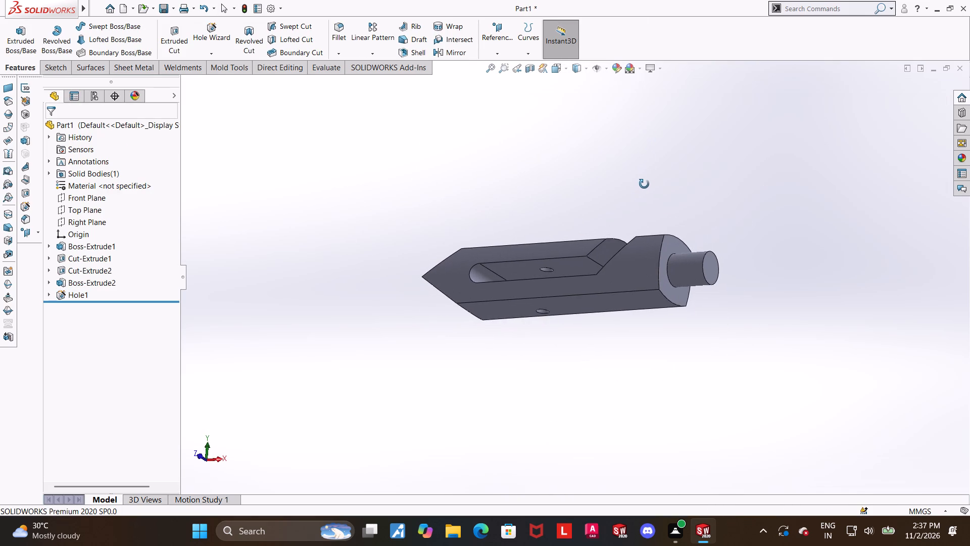
pyautogui.moveTo(644, 184); pyautogui.dragTo(650, 224, button='middle')
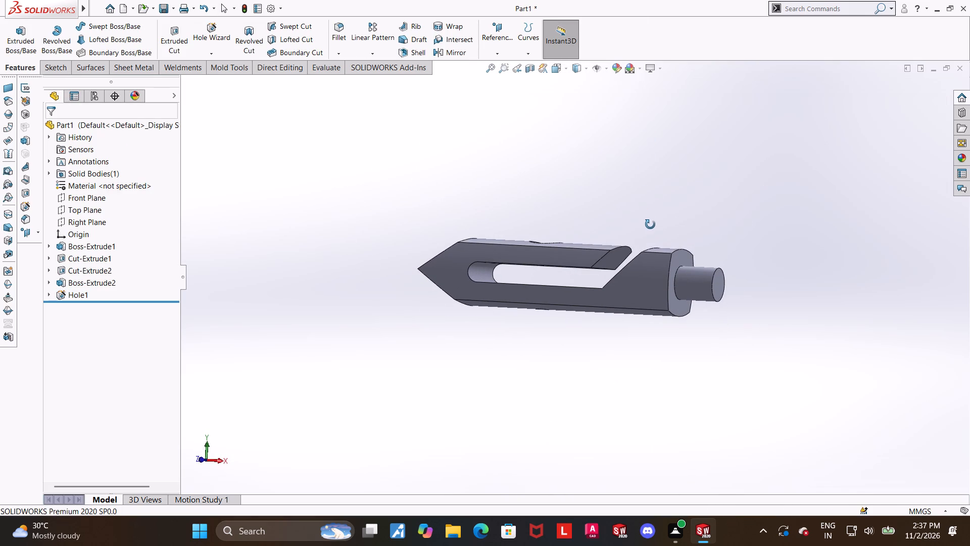
pyautogui.moveTo(650, 224); pyautogui.dragTo(647, 263, button='middle')
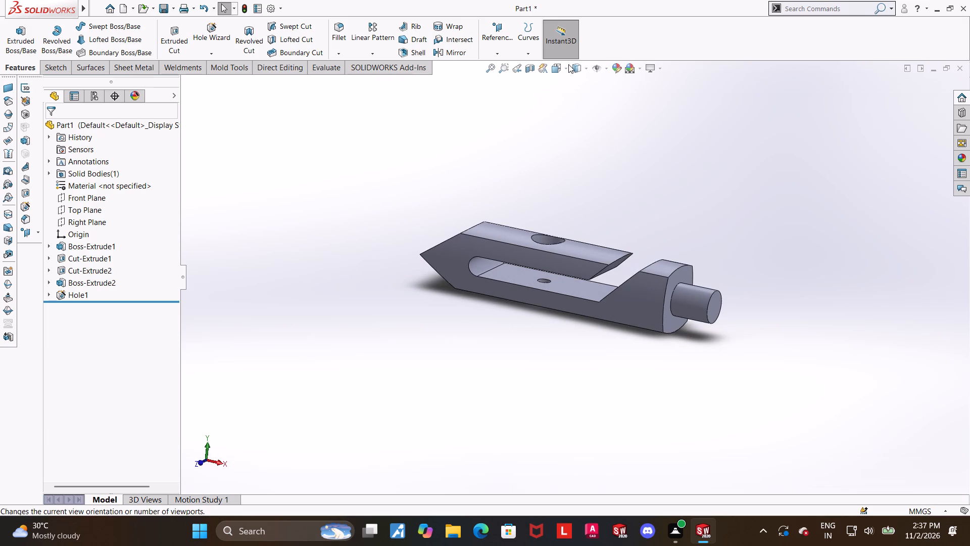
pyautogui.moveTo(575, 170); pyautogui.dragTo(575, 211, button='middle')
pyautogui.click(558, 62)
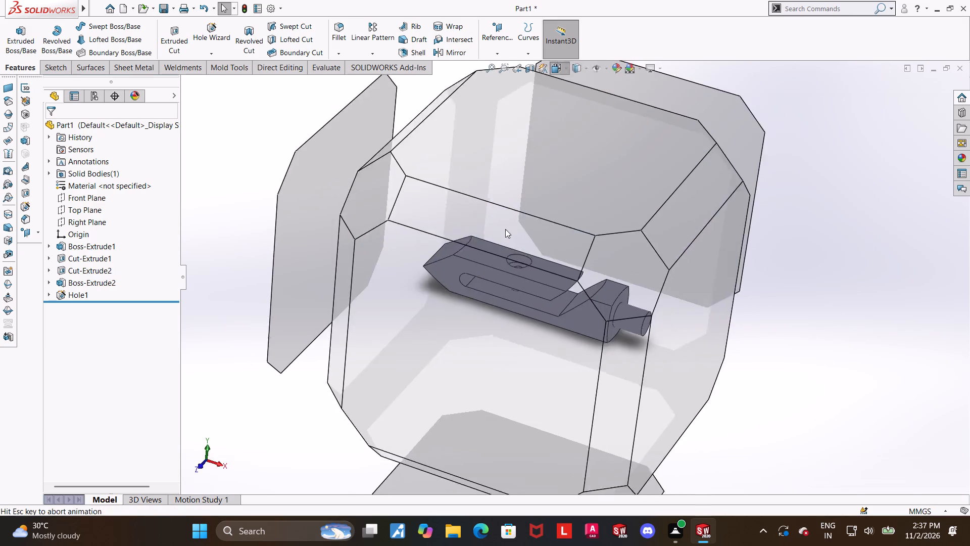
pyautogui.click(427, 357)
pyautogui.click(531, 70)
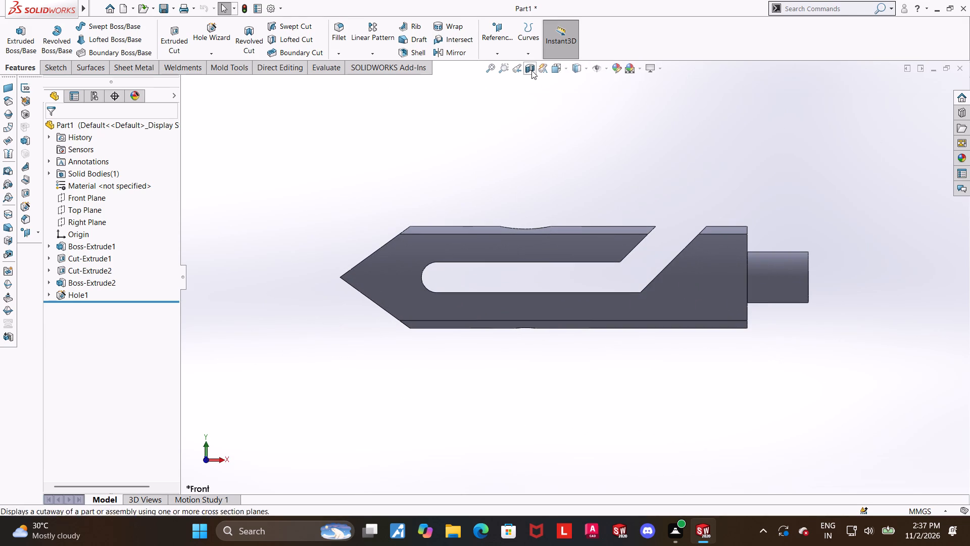
pyautogui.click(58, 127)
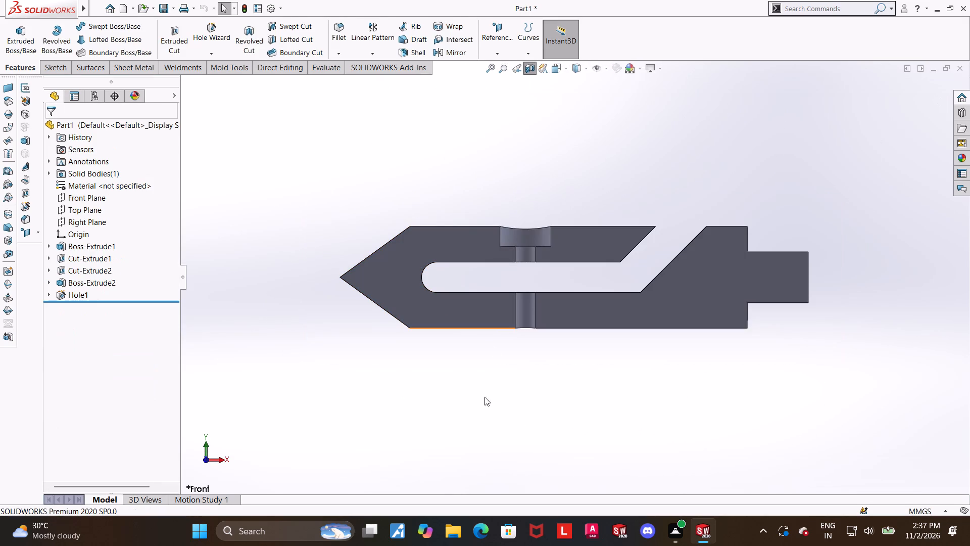
pyautogui.click(488, 403)
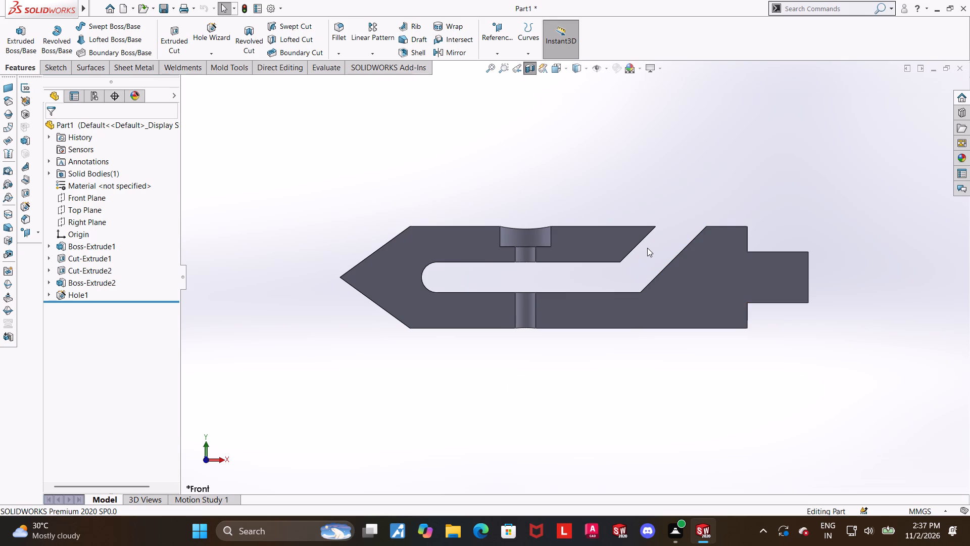
# Measure between the counterbore floor and the curved outer face the hole enters.
pyautogui.scroll(-2, 535, 211)
pyautogui.moveTo(585, 222); pyautogui.dragTo(575, 280, button='middle')
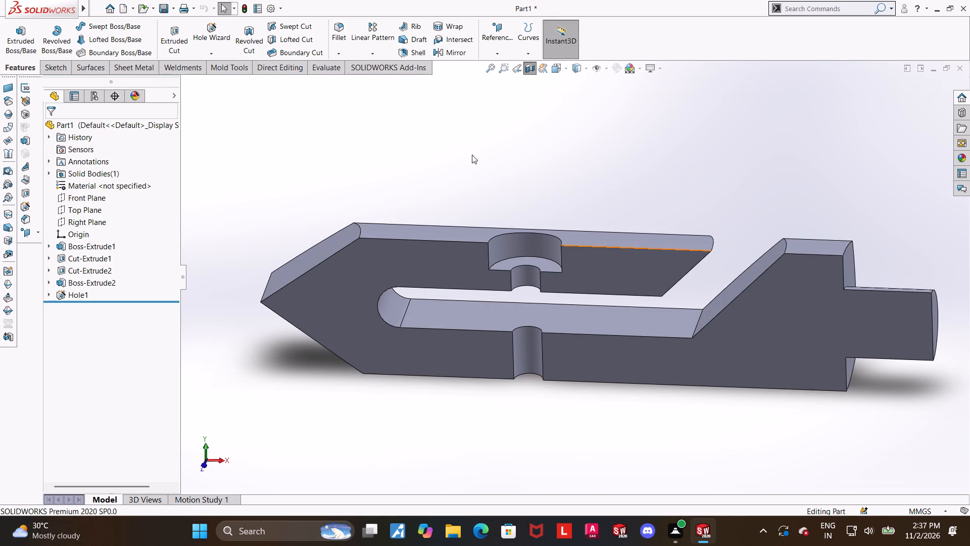
pyautogui.click(326, 67)
pyautogui.click(106, 35)
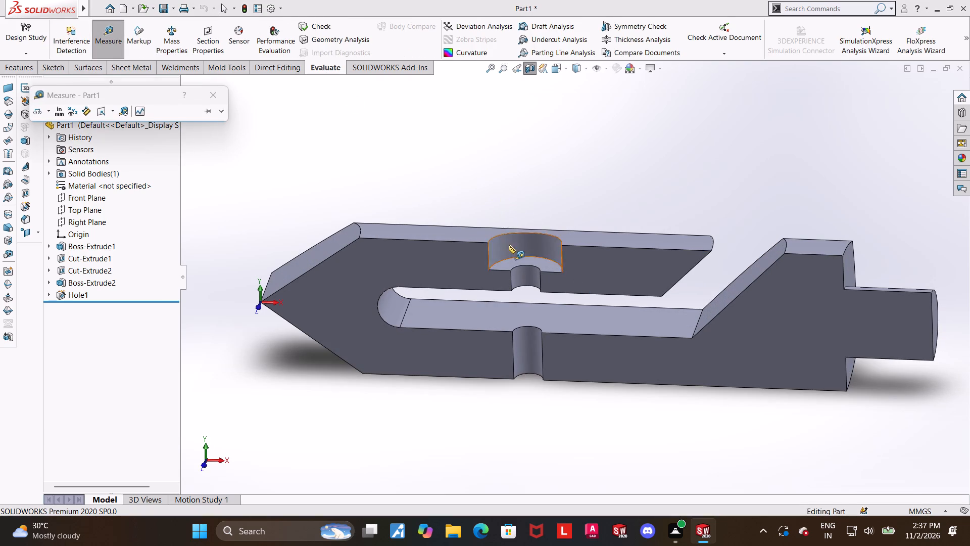
pyautogui.click(512, 262)
pyautogui.click(465, 236)
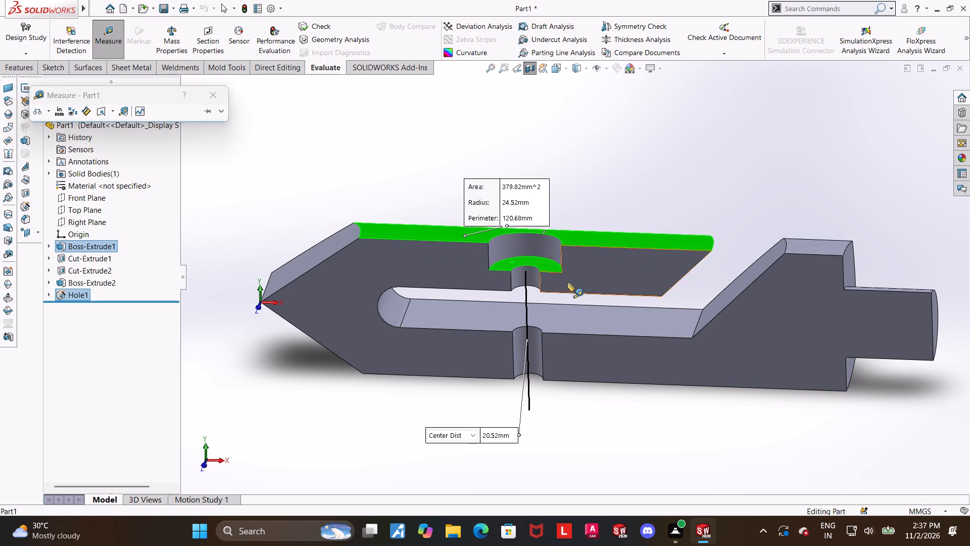
pyautogui.press('Escape')
# Measure between the counterbore's upper rim and its floor, and repeat the measurement at closer range.
pyautogui.click(110, 40)
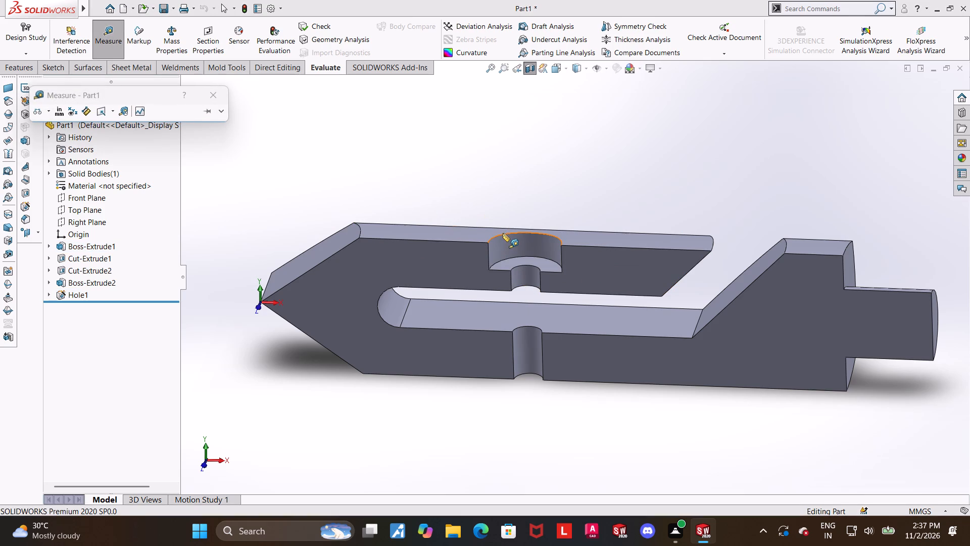
pyautogui.click(503, 233)
pyautogui.click(529, 261)
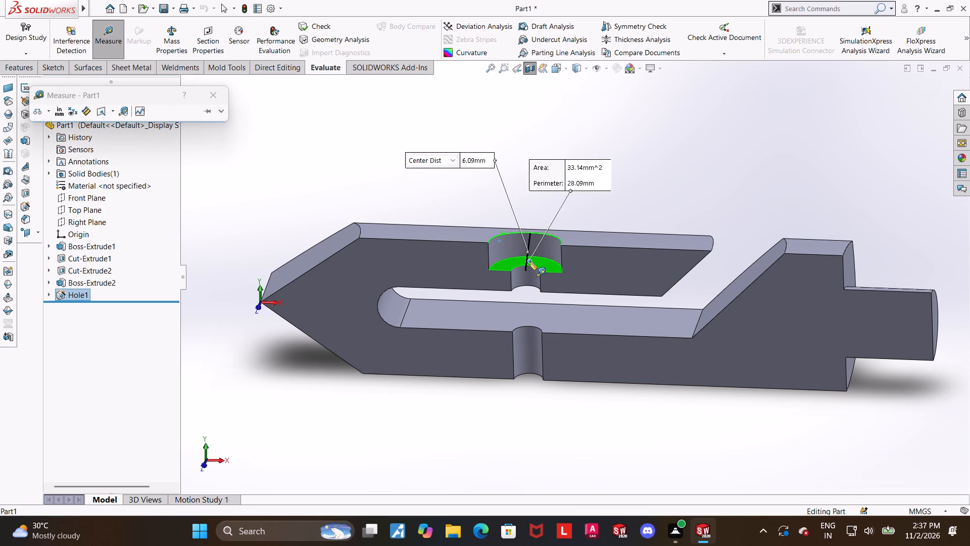
pyautogui.press('Escape')
pyautogui.moveTo(586, 236); pyautogui.dragTo(590, 264, button='middle')
pyautogui.scroll(-3, 571, 248)
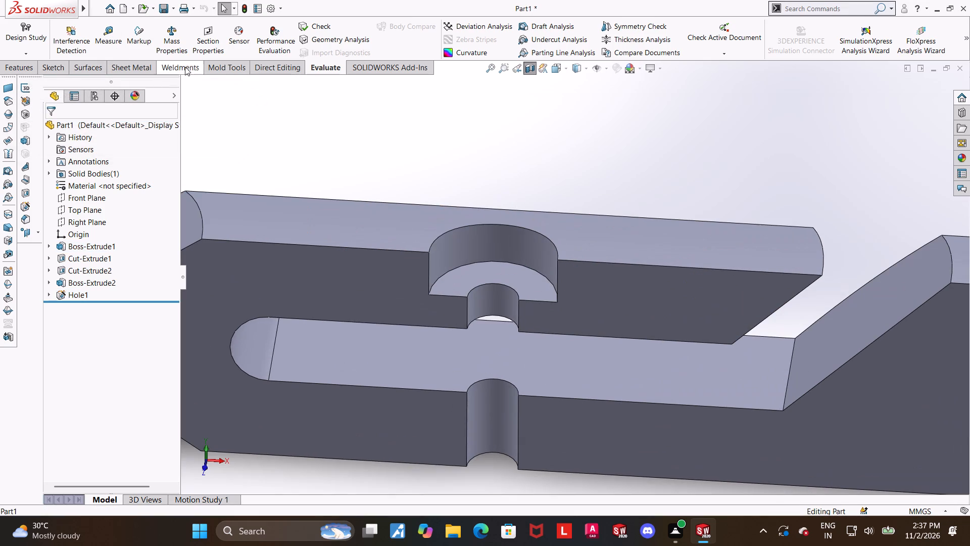
pyautogui.click(100, 40)
pyautogui.click(516, 226)
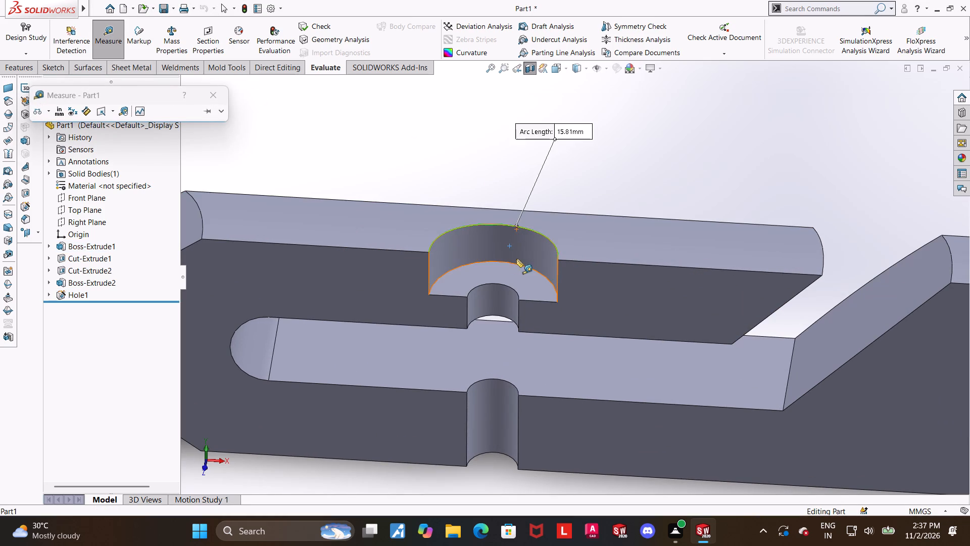
pyautogui.click(521, 274)
pyautogui.scroll(4, 521, 268)
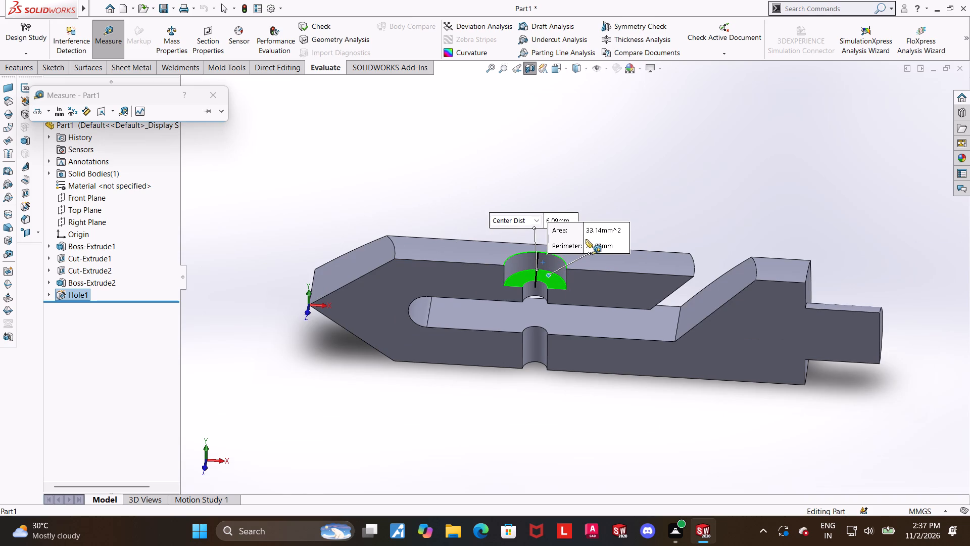
pyautogui.press('Escape')
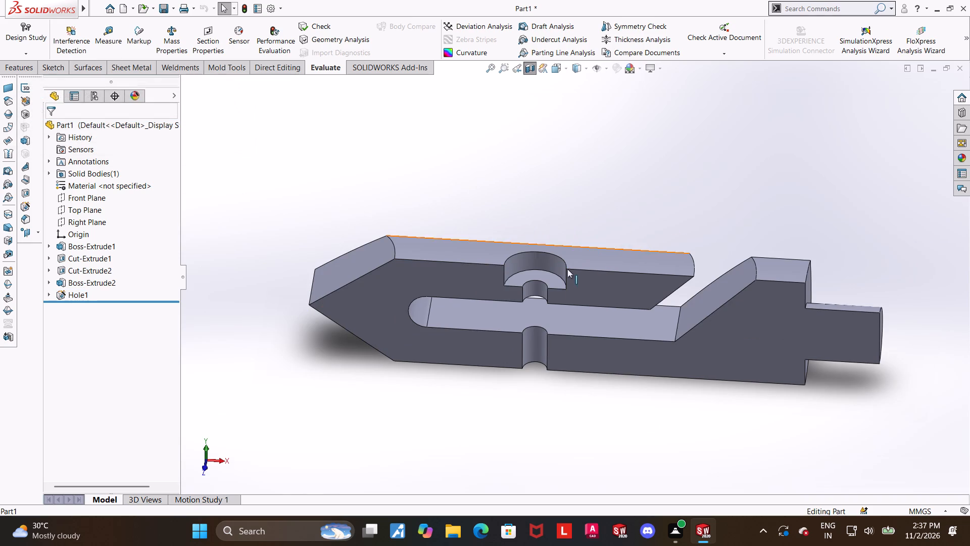
# Measure the small bore below the counterbore, the sectioned area beside the lower bore, and the counterbore's cylindrical wall.
pyautogui.scroll(2, 578, 292)
pyautogui.scroll(-5, 567, 306)
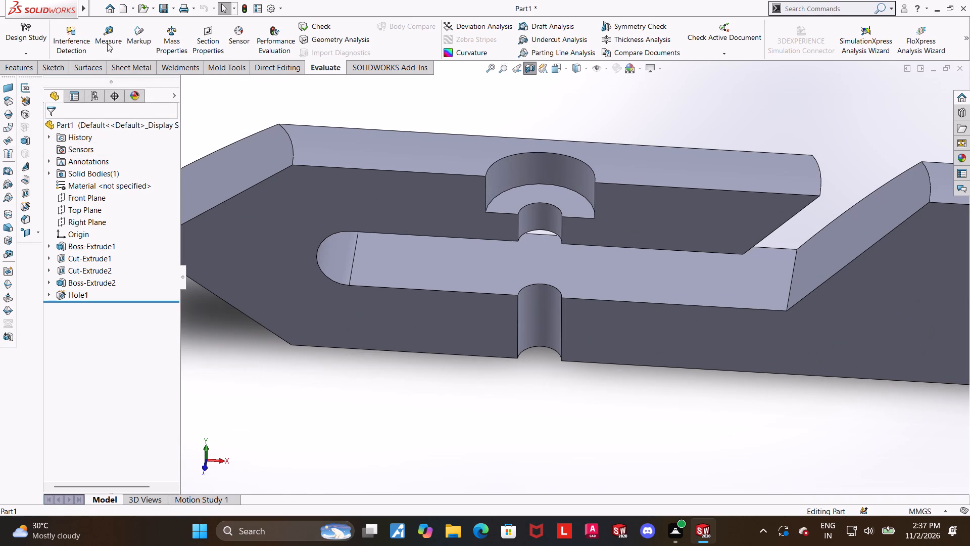
pyautogui.click(100, 33)
pyautogui.click(548, 218)
pyautogui.press('Escape')
pyautogui.click(115, 29)
pyautogui.click(567, 317)
pyautogui.press('Escape')
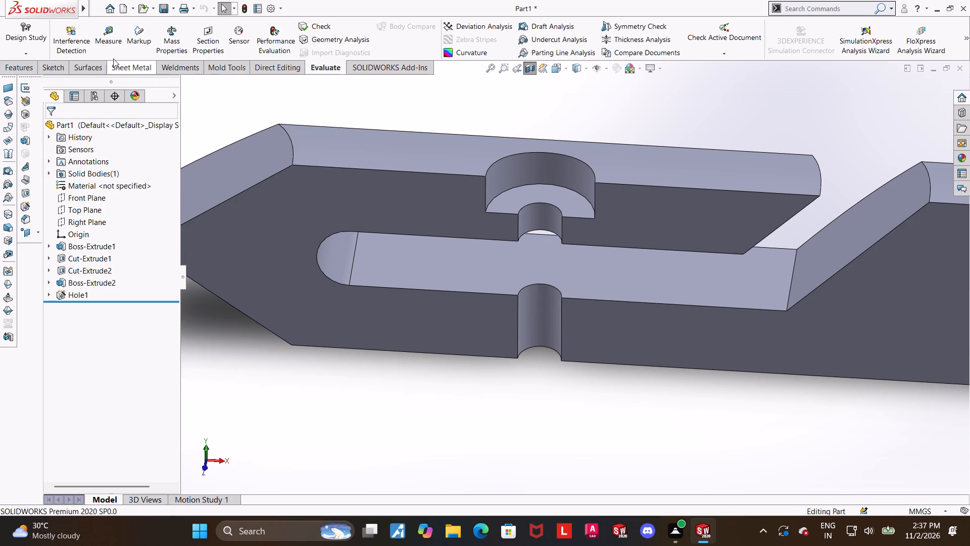
pyautogui.click(110, 35)
pyautogui.click(575, 174)
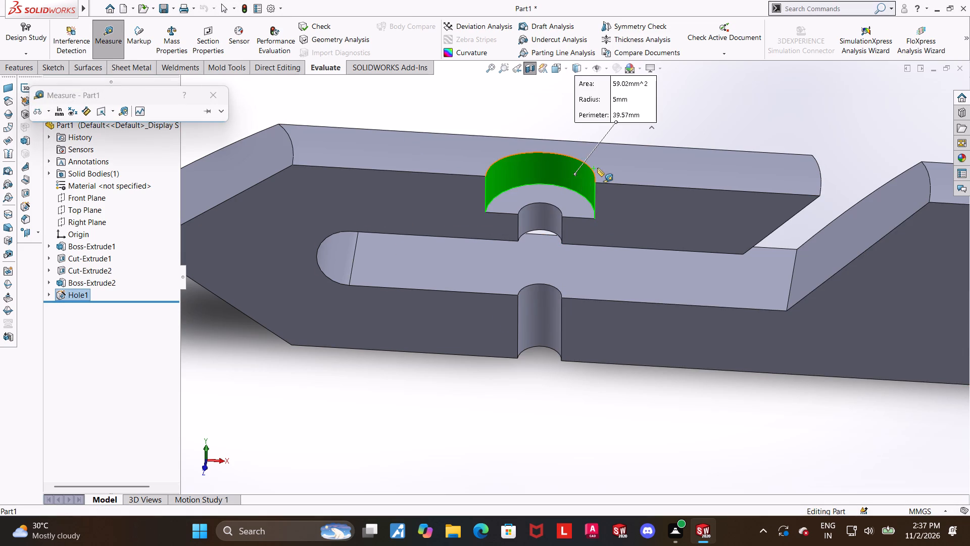
pyautogui.press('Escape')
# Turn off the section view.
pyautogui.click(525, 74)
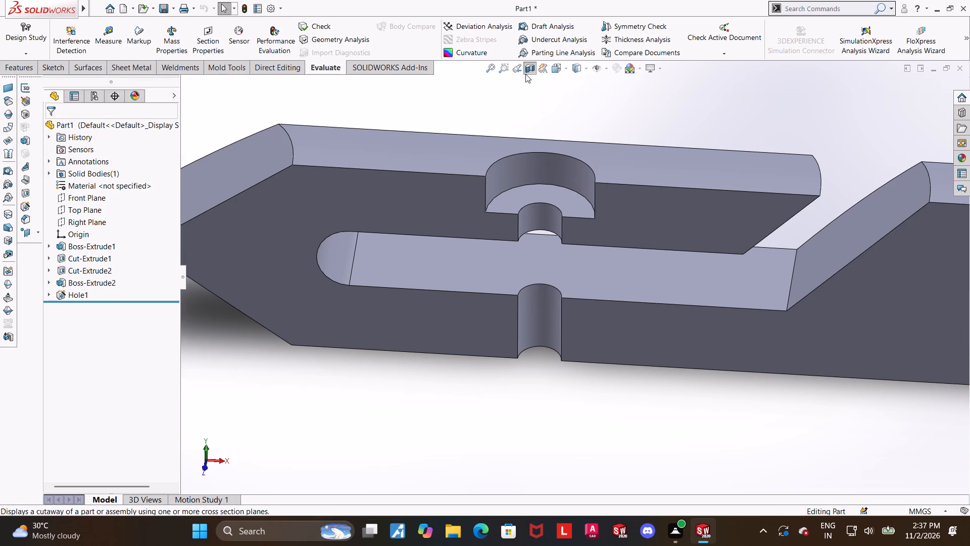
# Examine the part's internal slot and hole edges from above and in isometric view using the Hidden Lines Visible display style.
pyautogui.hotkey('ctrl', '7')
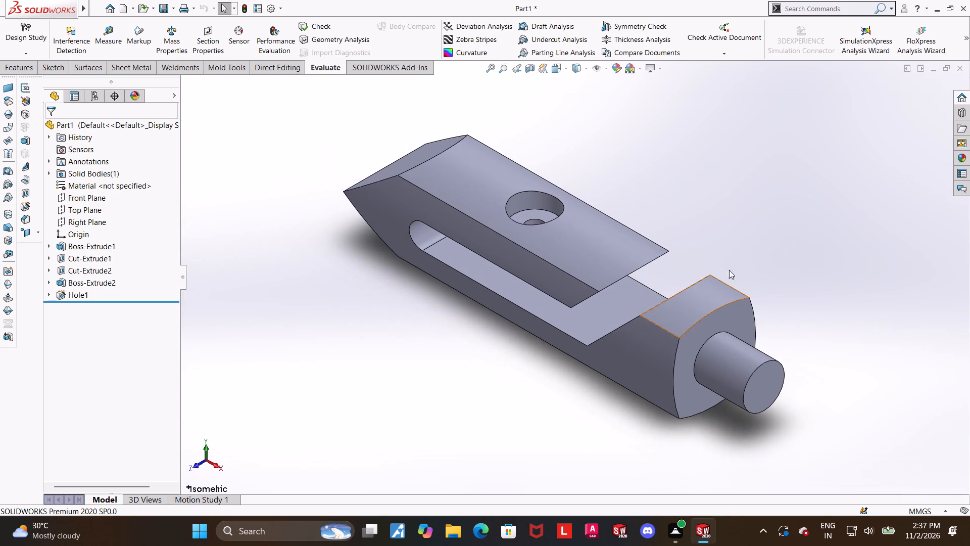
pyautogui.click(755, 242)
pyautogui.moveTo(661, 242); pyautogui.dragTo(641, 284, button='middle')
pyautogui.click(561, 71)
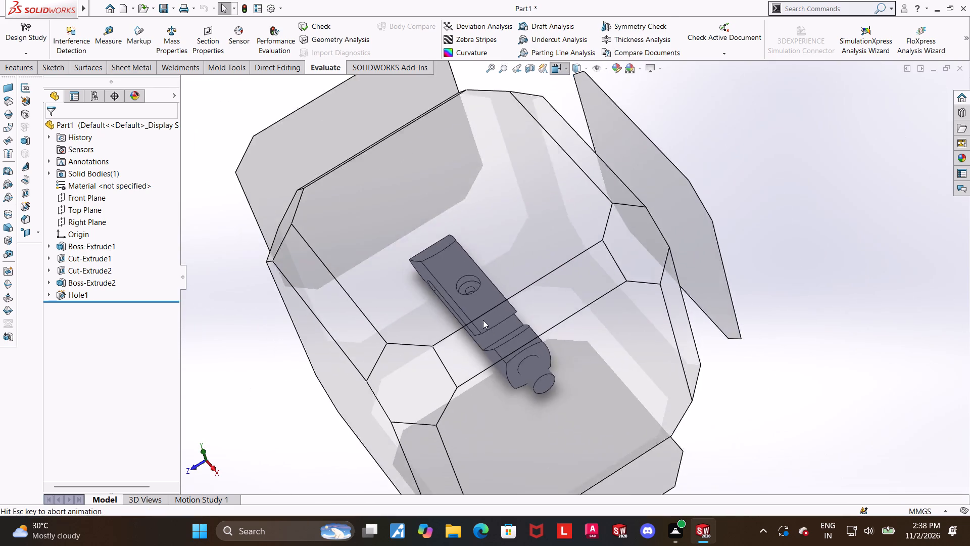
pyautogui.click(432, 272)
pyautogui.click(584, 72)
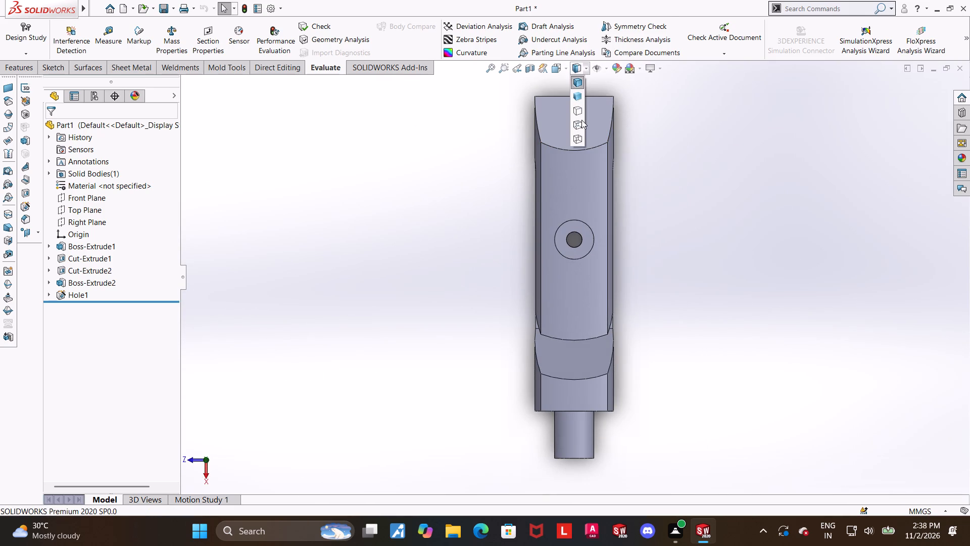
pyautogui.click(581, 121)
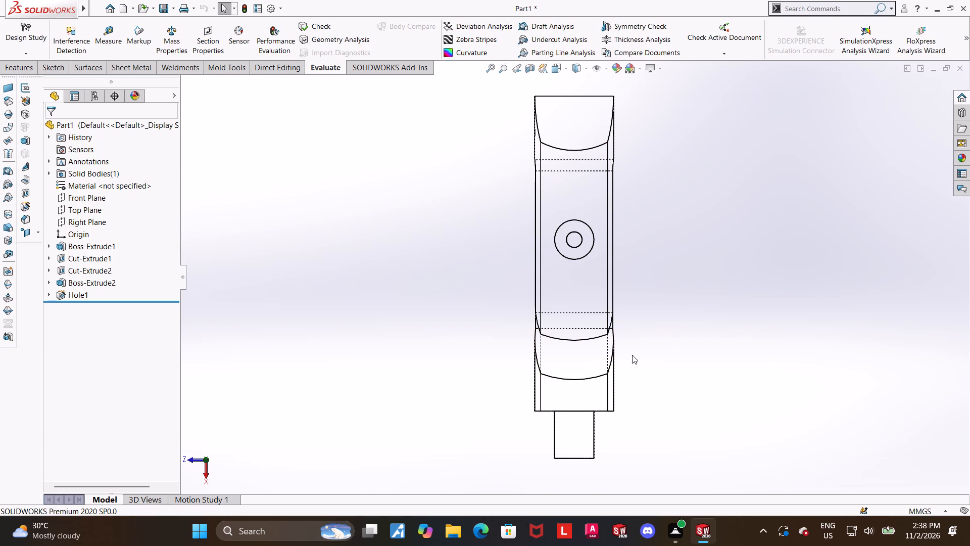
pyautogui.hotkey('ctrl', 'shift', '7')
pyautogui.click(738, 208)
pyautogui.hotkey('ctrl', '7')
# Restore the Shaded With Edges display style for the isometric view of the part.
pyautogui.click(576, 63)
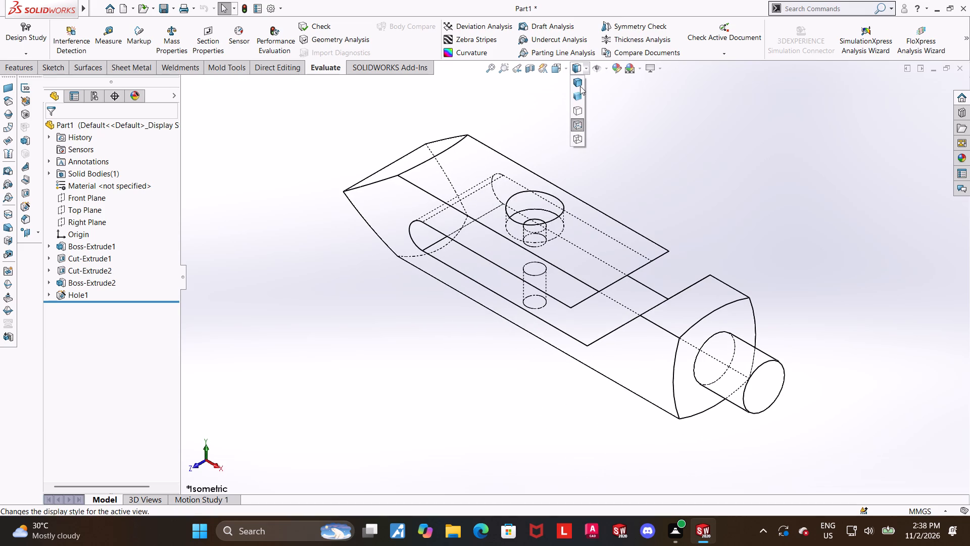
pyautogui.click(580, 83)
pyautogui.click(962, 314)
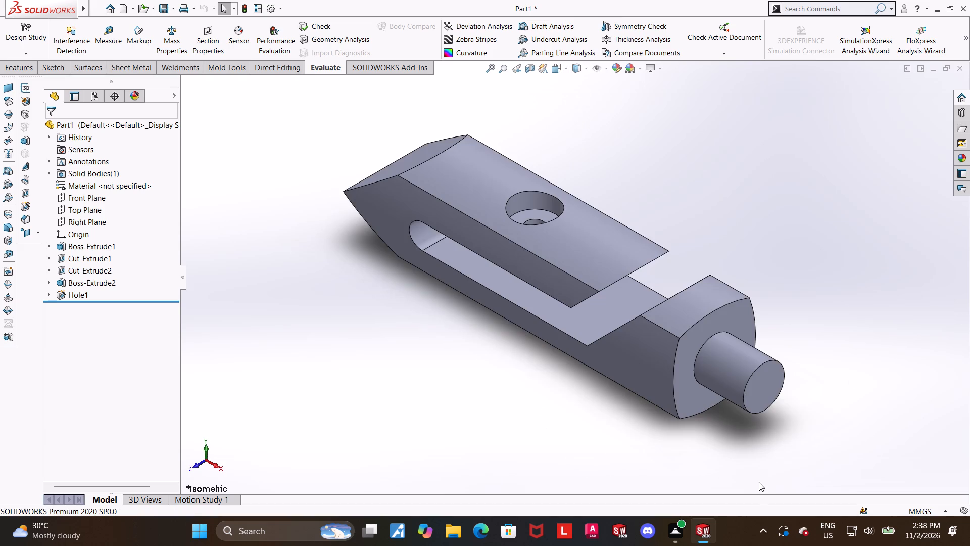
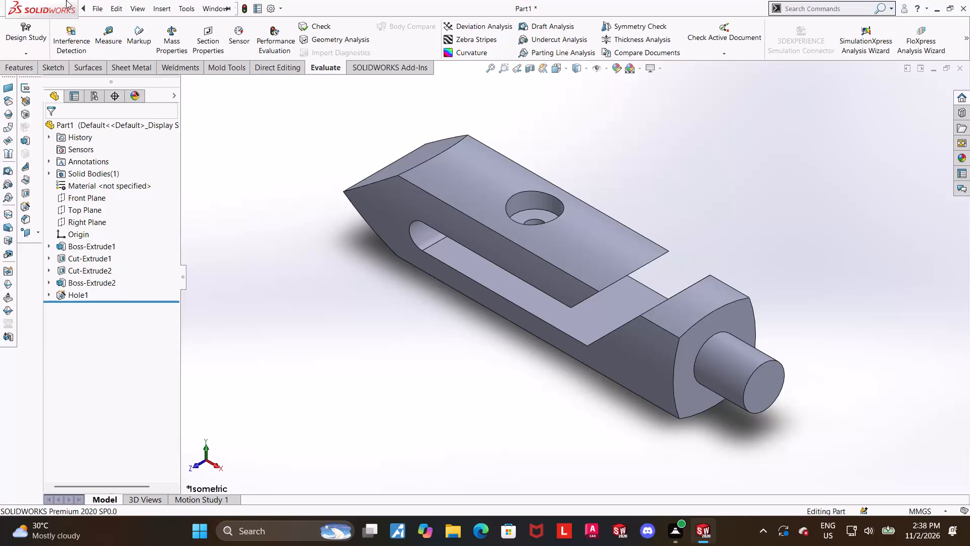
# Save the part under the file name "arrow nose slotted pin".
pyautogui.click(113, 140)
pyautogui.write('arrow nose slotted pin')
pyautogui.press('Return')
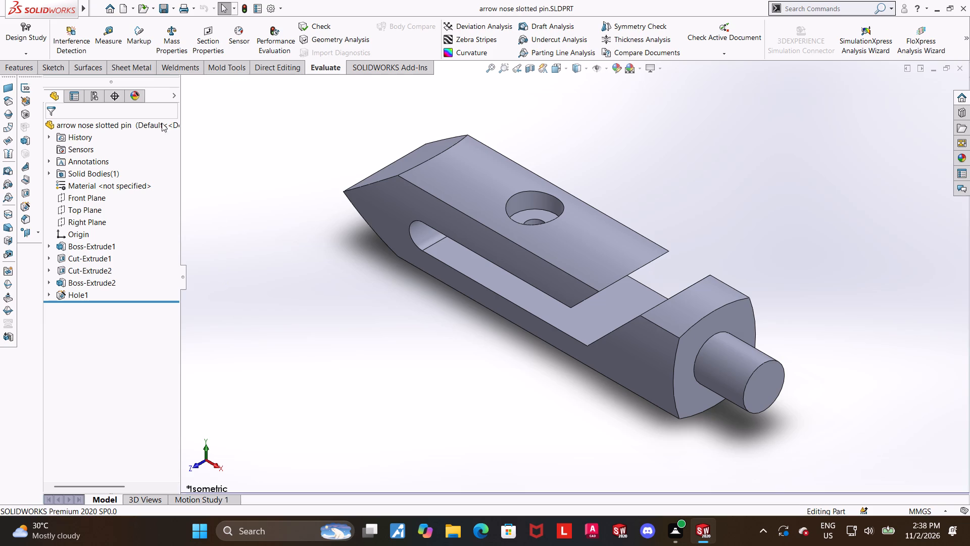
# Save a copy of the part as an Adobe PDF named "arrow nose slotted pin" in the Downloads folder.
pyautogui.click(129, 137)
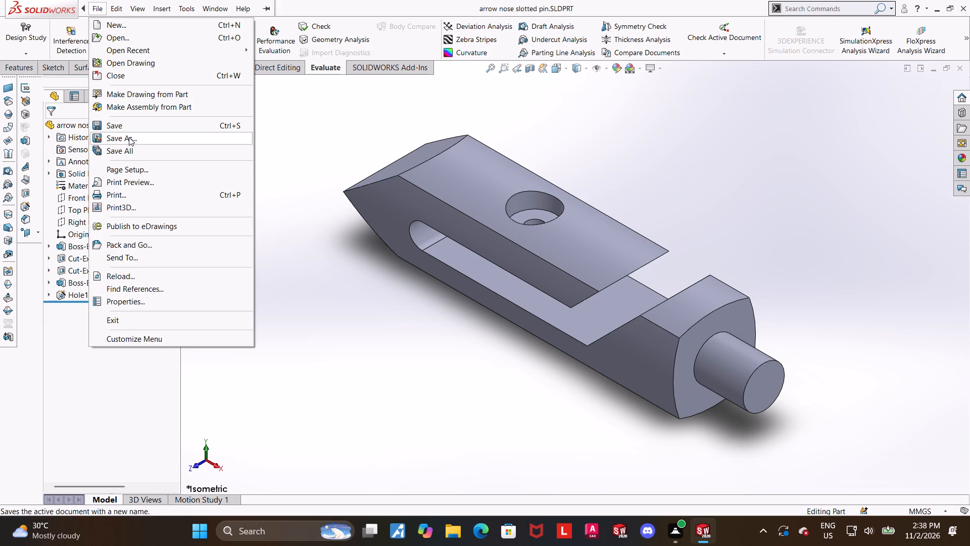
pyautogui.click(410, 282)
pyautogui.click(469, 75)
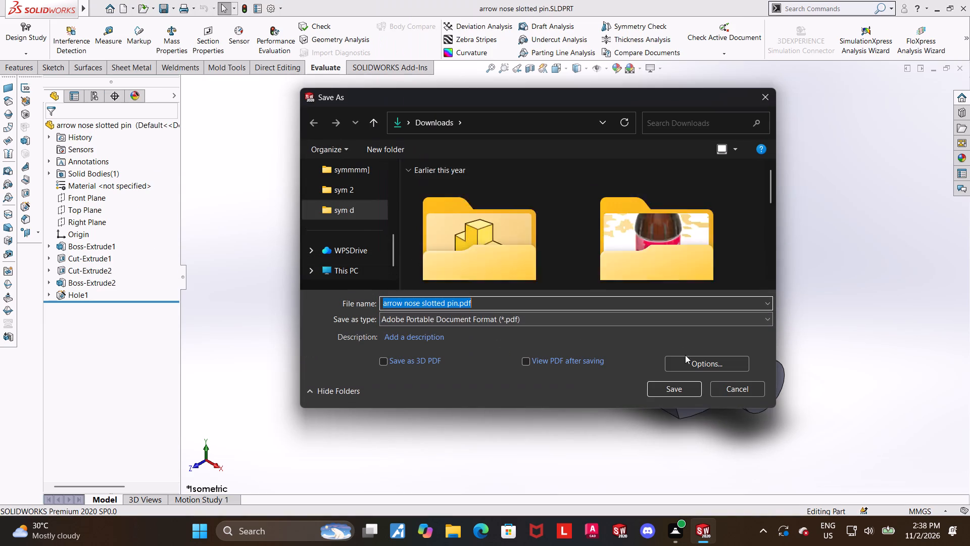
pyautogui.click(689, 391)
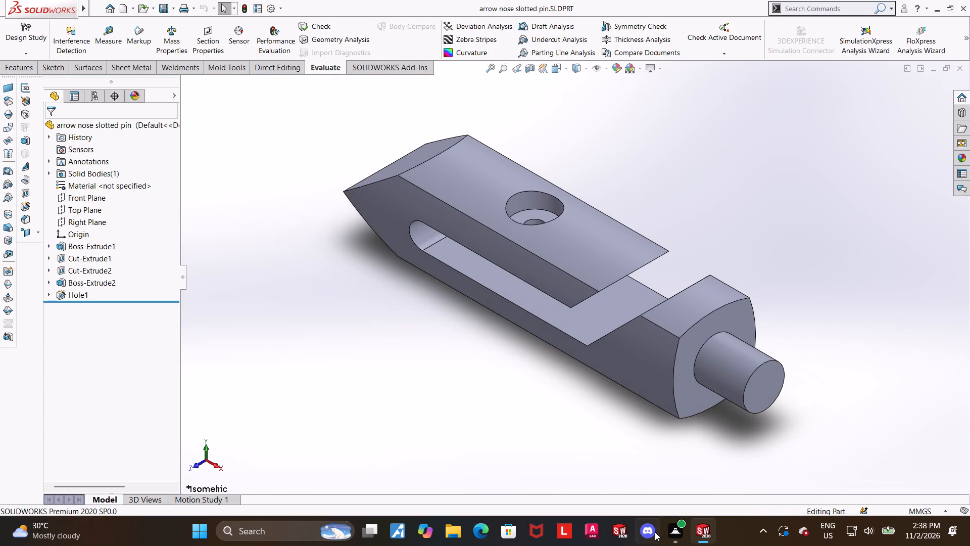